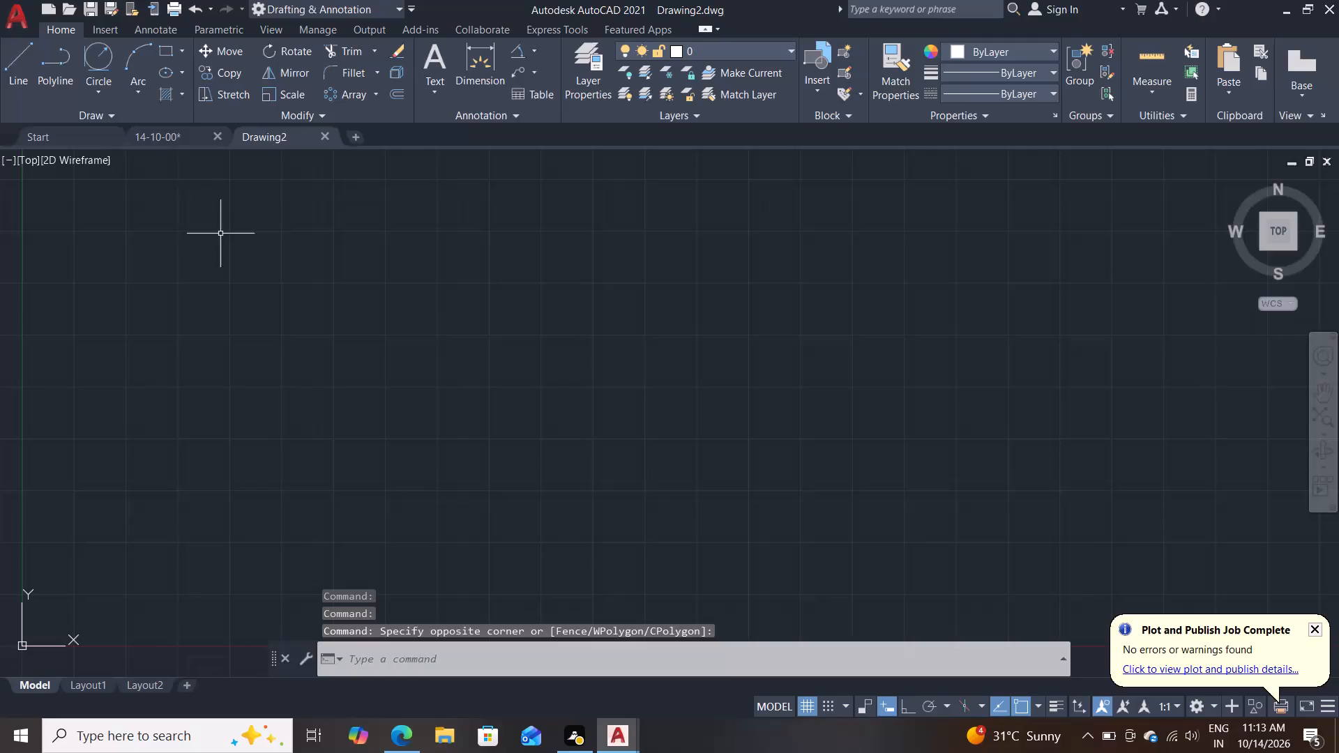
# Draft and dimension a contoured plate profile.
# Close the 14-10-00 drawing, keeping Drawing2 open.
pyautogui.click(213, 134)
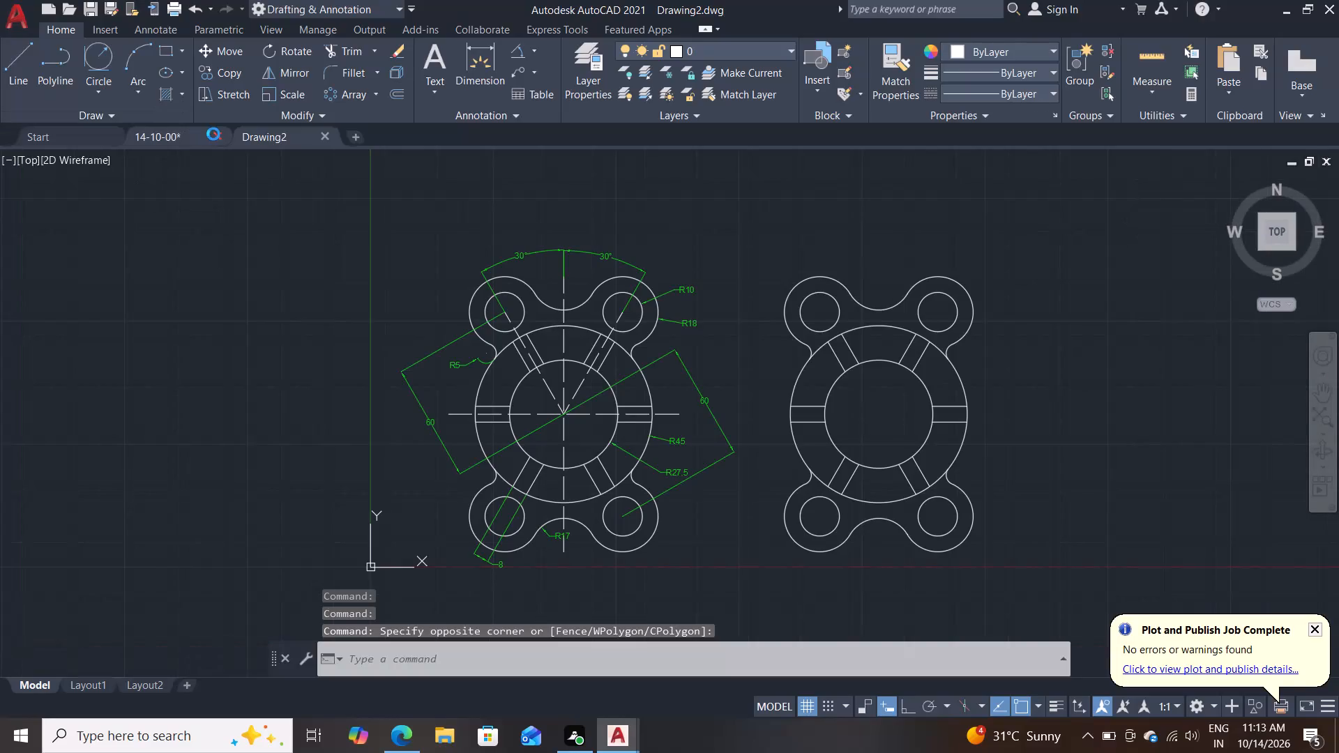
pyautogui.click(718, 406)
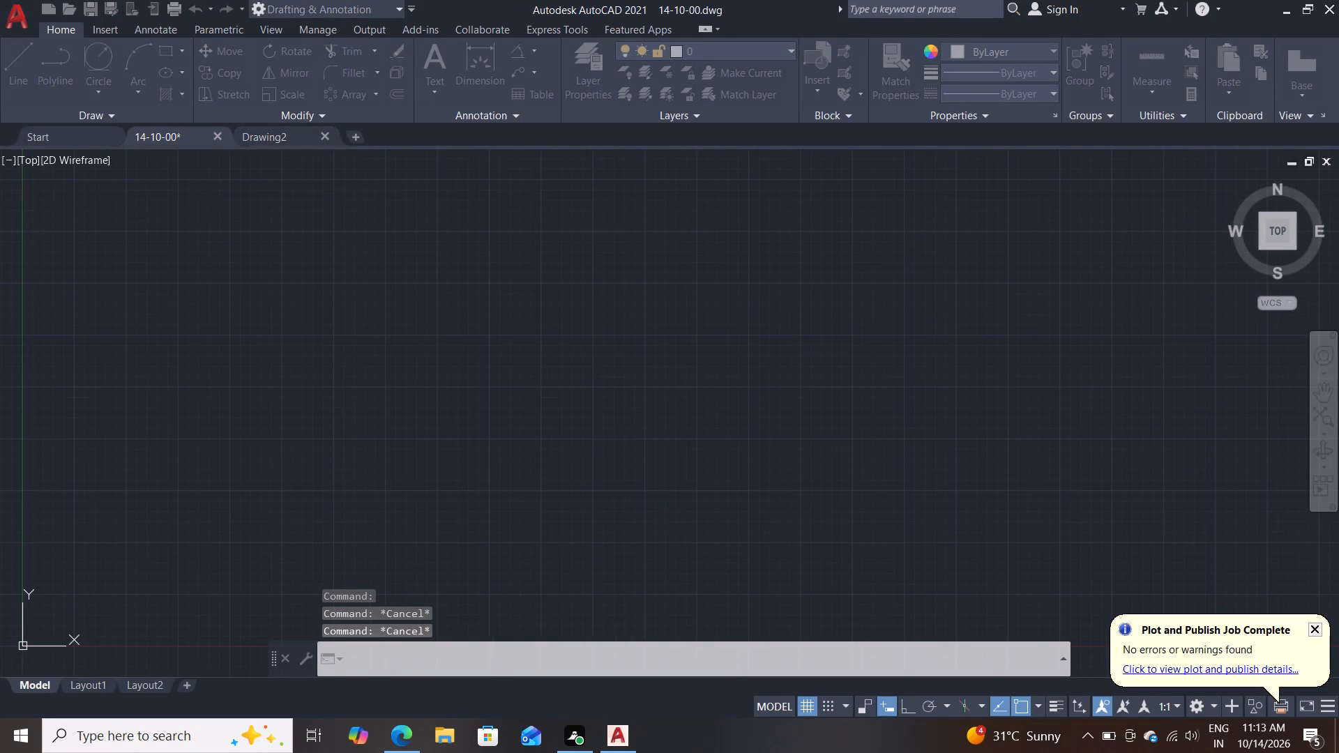
# Configure the drawing units to a length precision of 0.0 and an insertion scale in millimeters.
pyautogui.write('un')
pyautogui.press('Return')
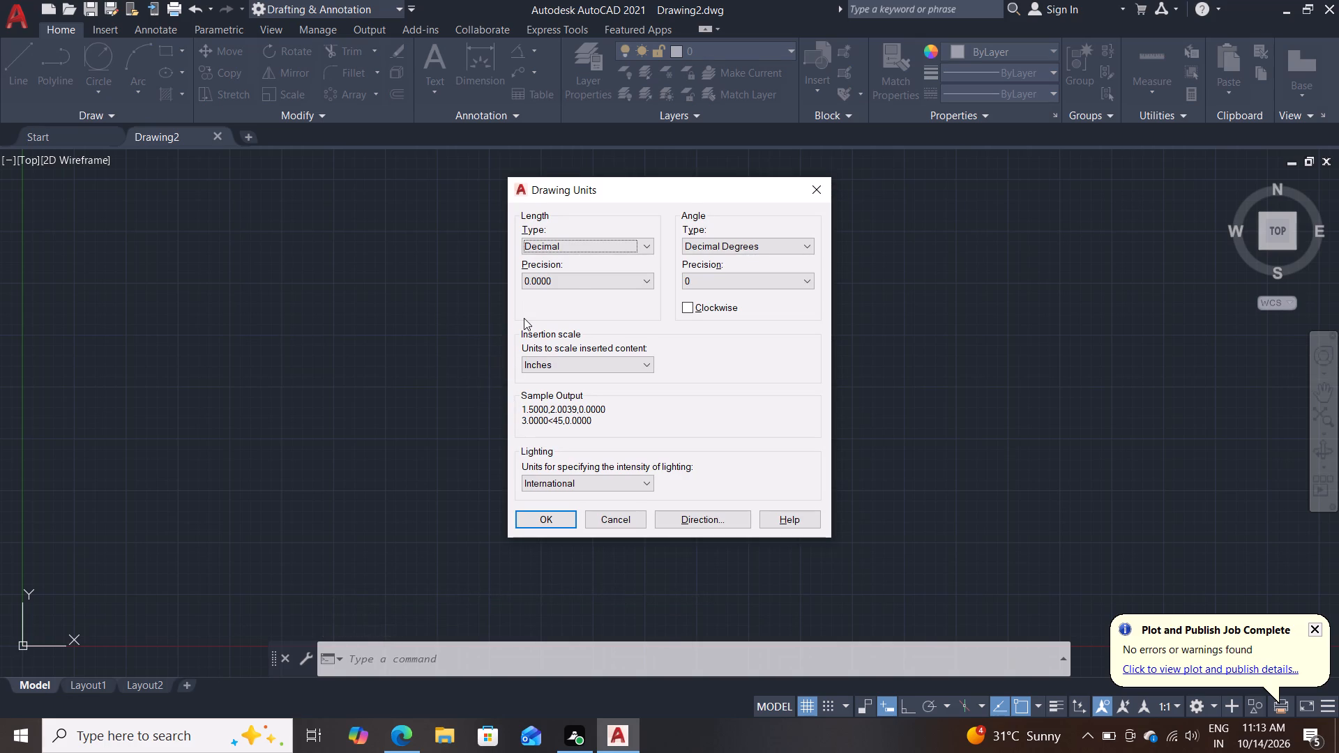
pyautogui.click(576, 273)
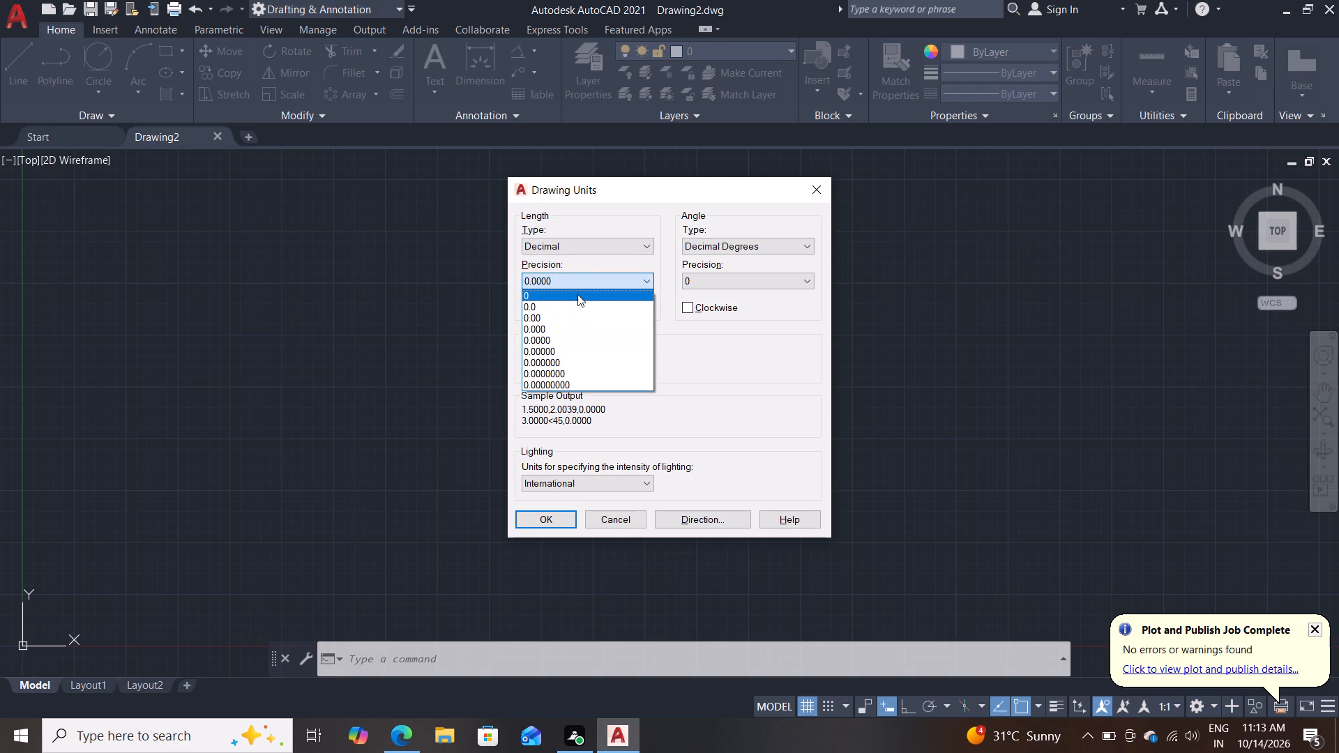
pyautogui.click(580, 307)
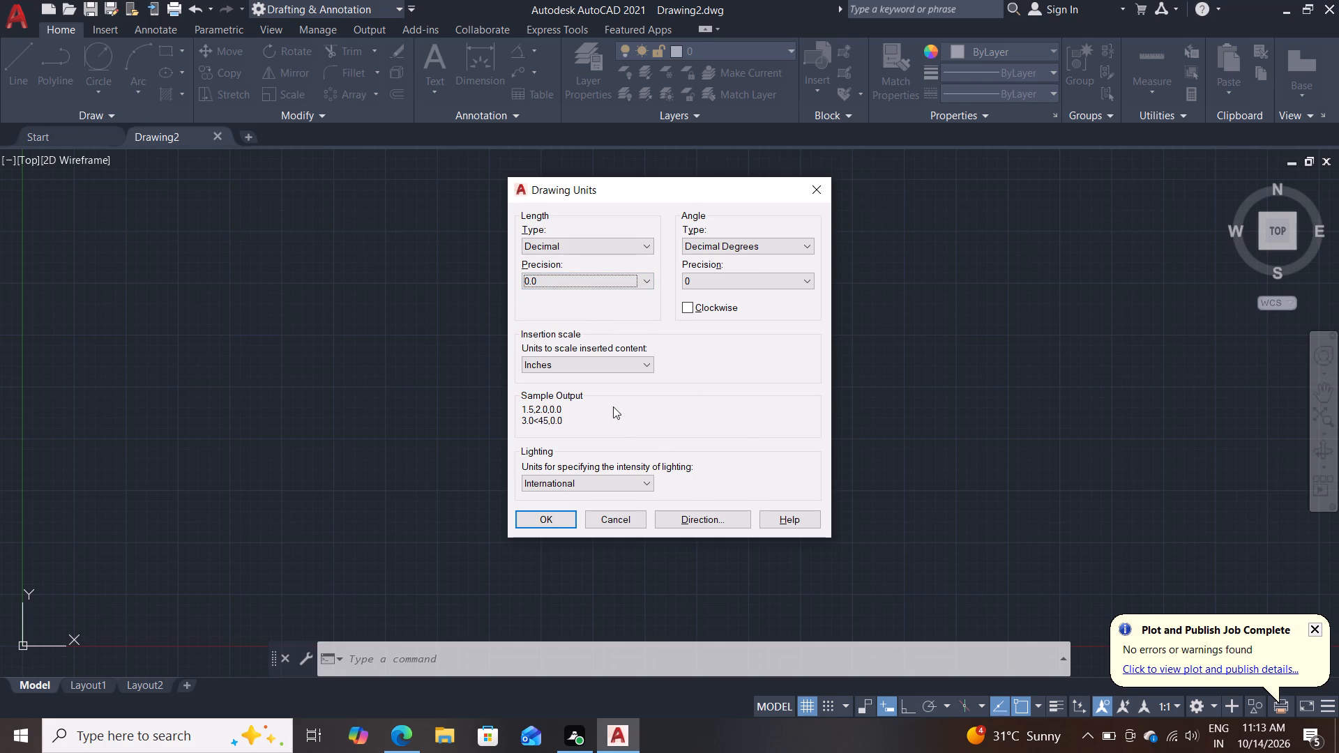
pyautogui.click(598, 362)
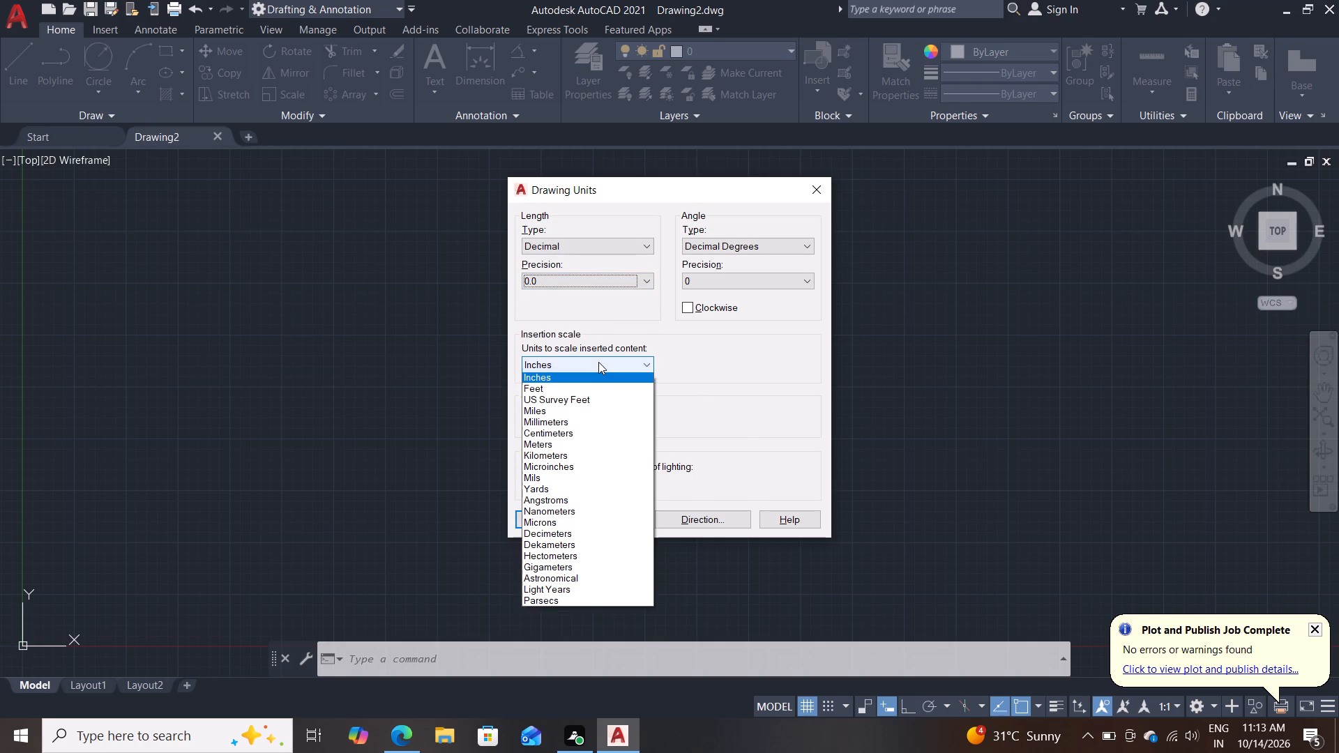
pyautogui.click(621, 433)
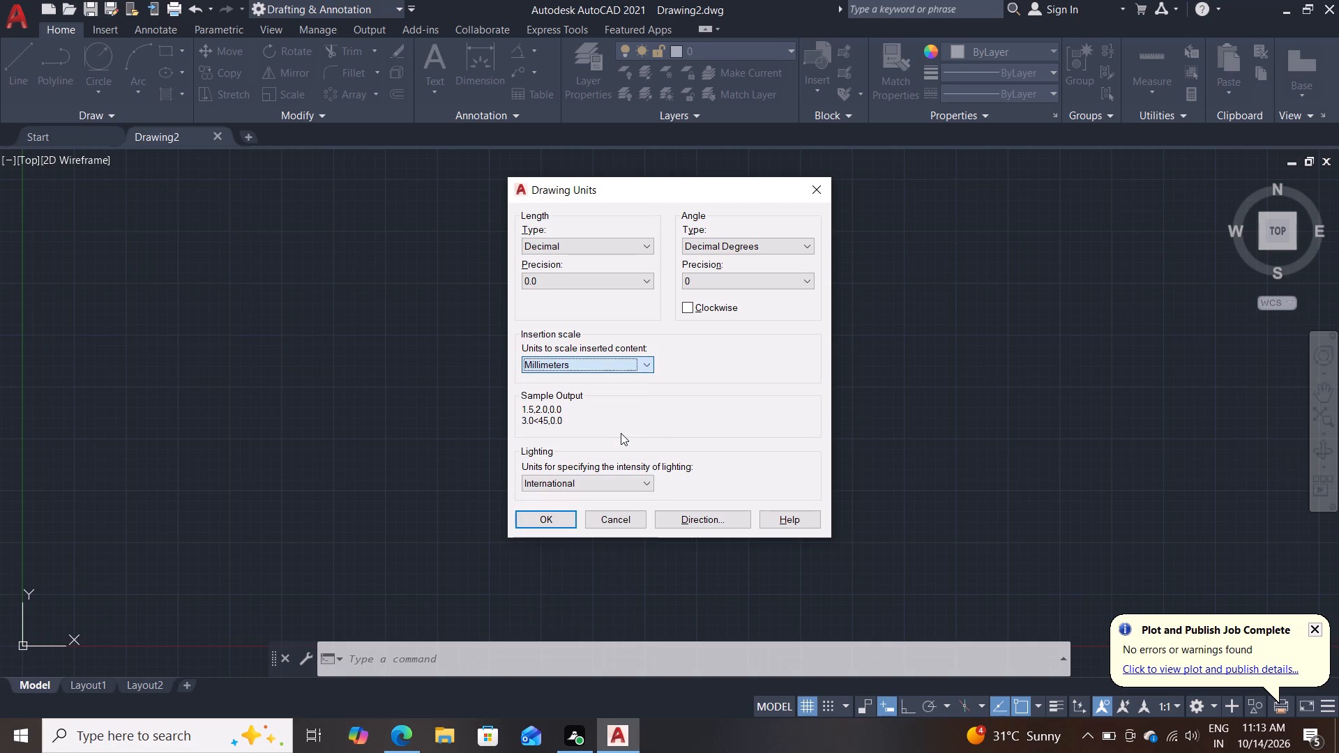
pyautogui.click(529, 517)
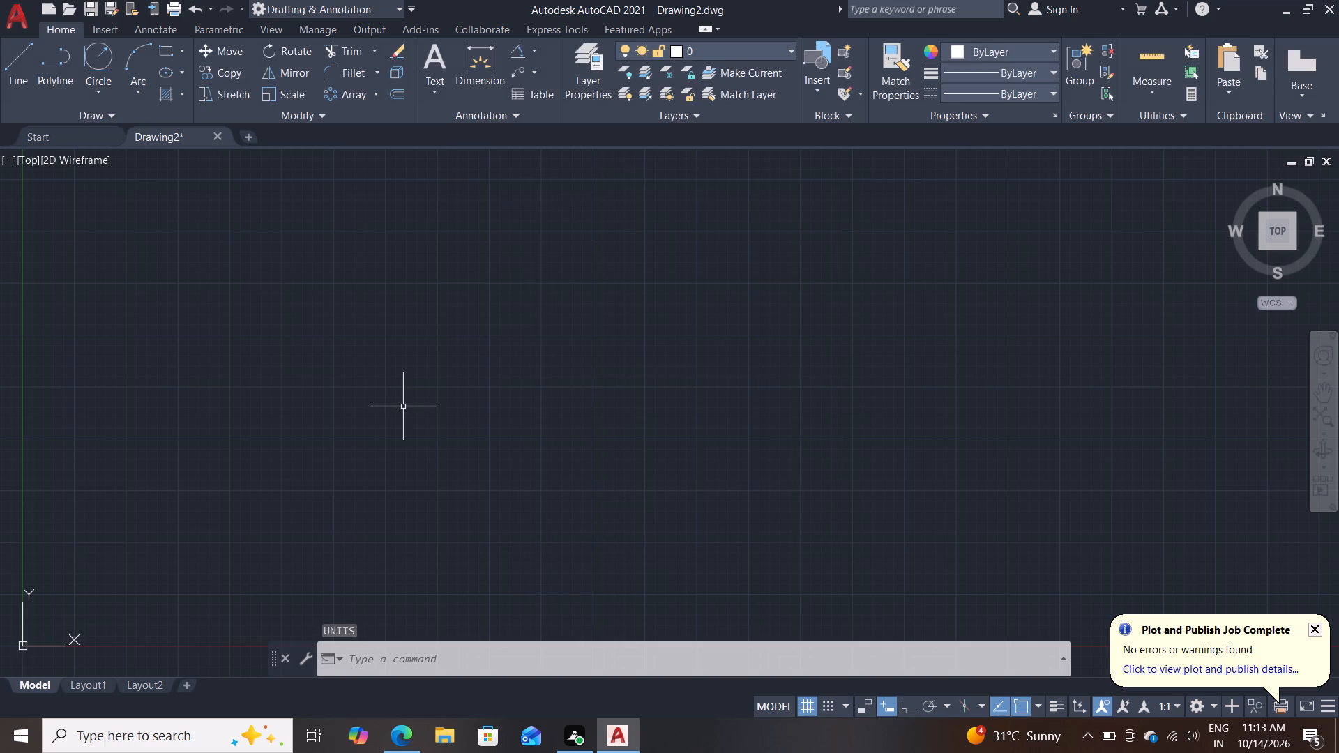
# Modify the Standard dimension style, with dimension line linetype and lineweight ByBlock and both dimension lines unsuppressed.
pyautogui.press('d')
pyautogui.press('Return')
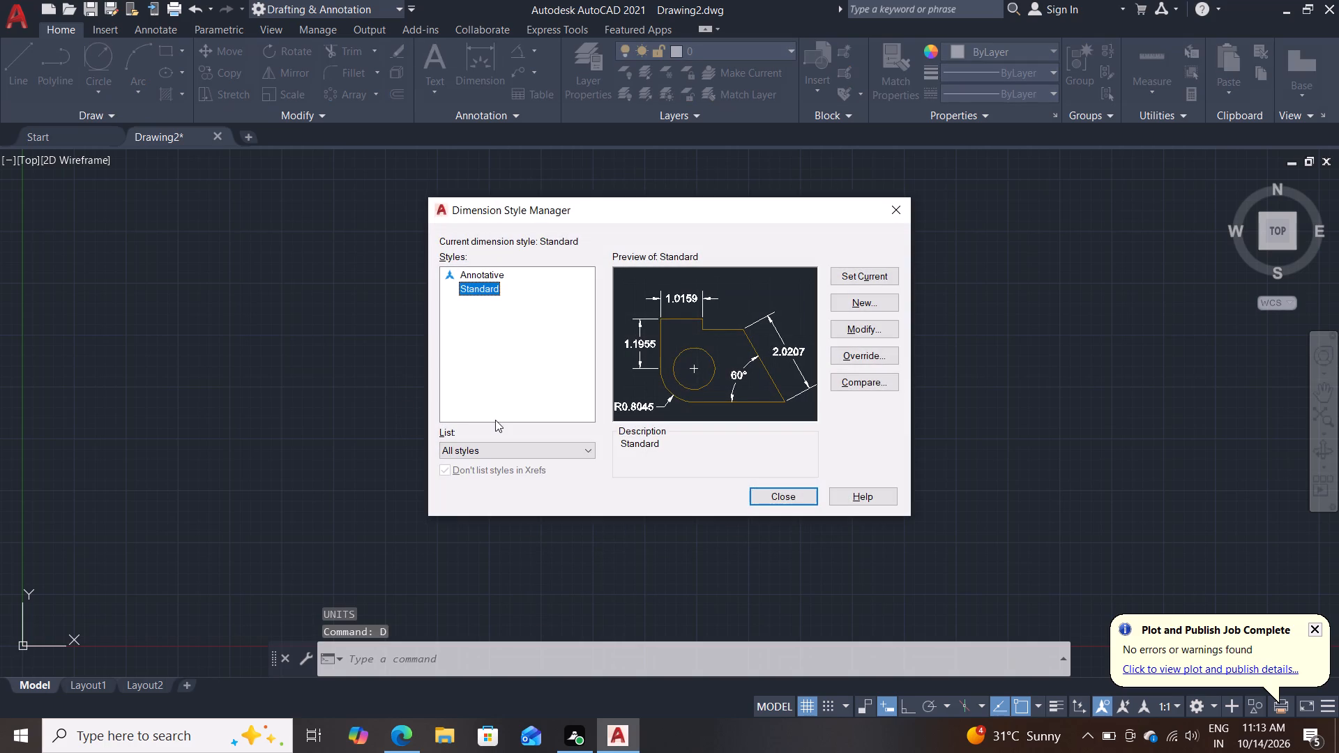
pyautogui.click(842, 326)
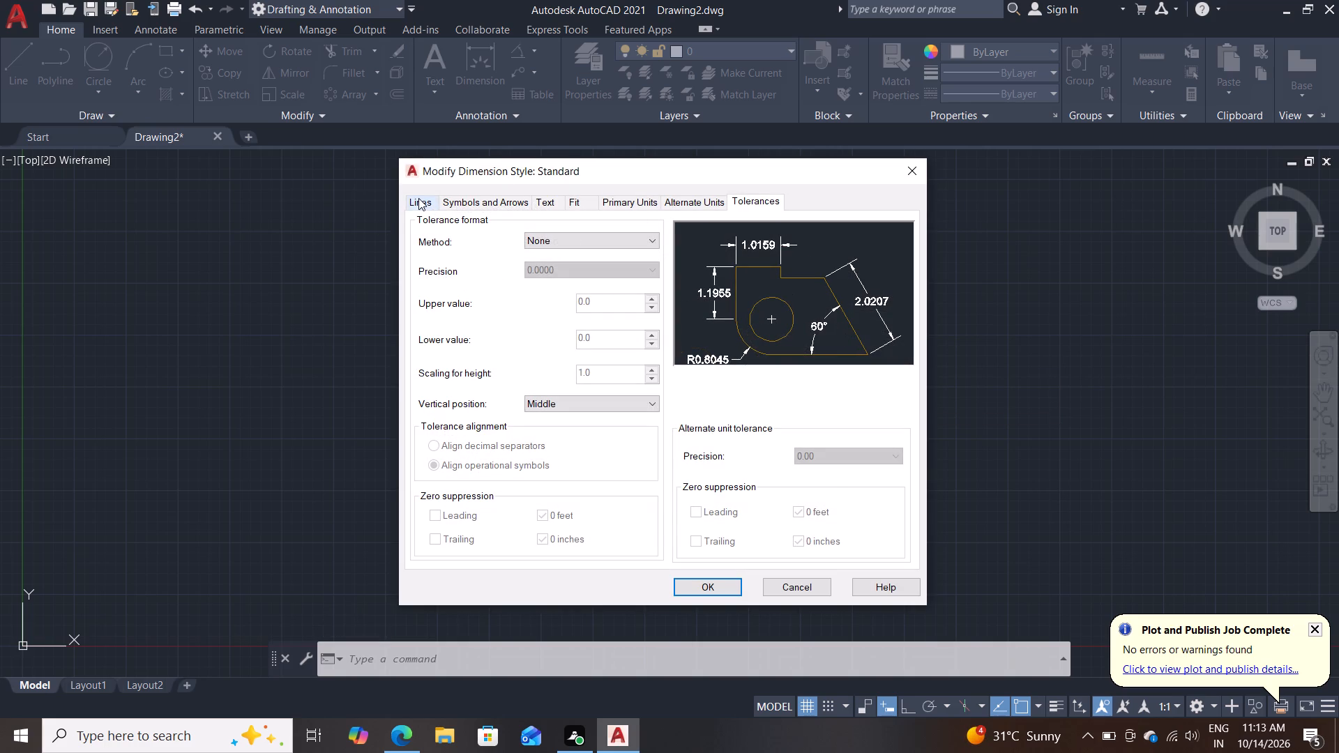
pyautogui.click(418, 198)
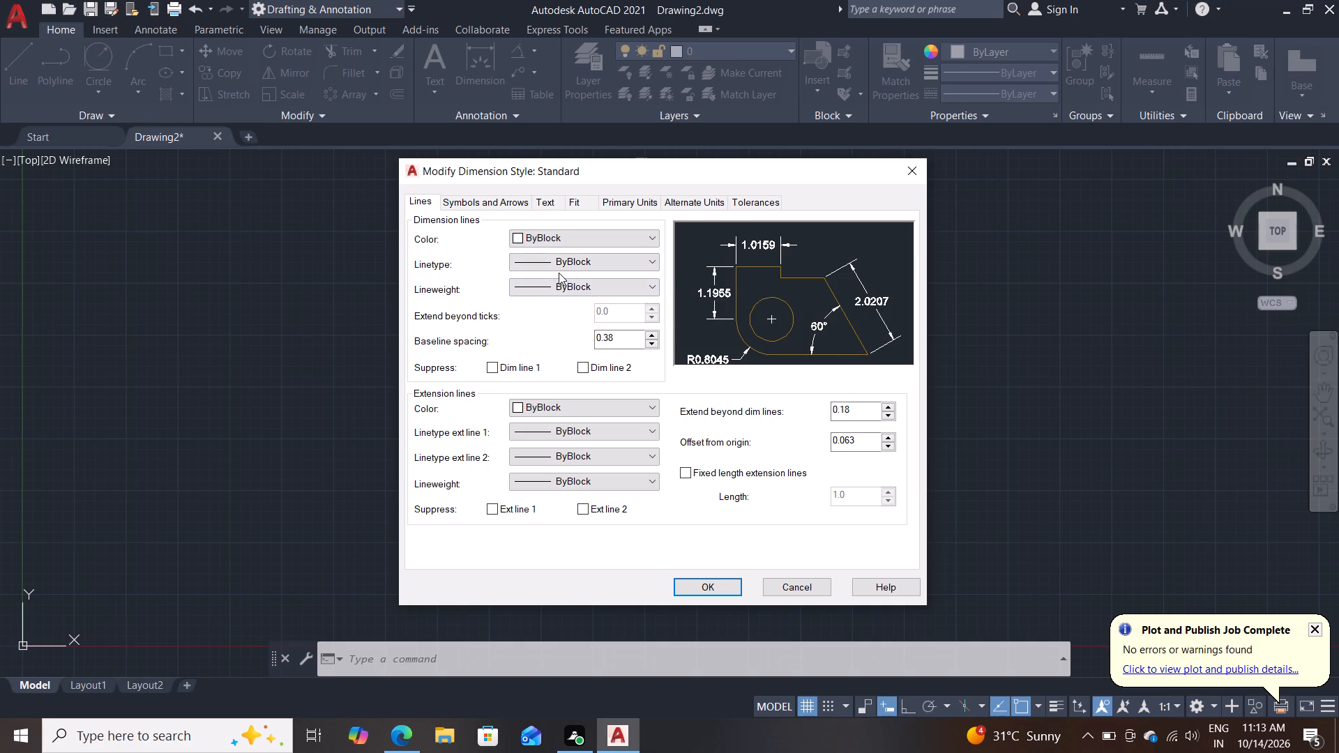
pyautogui.click(561, 266)
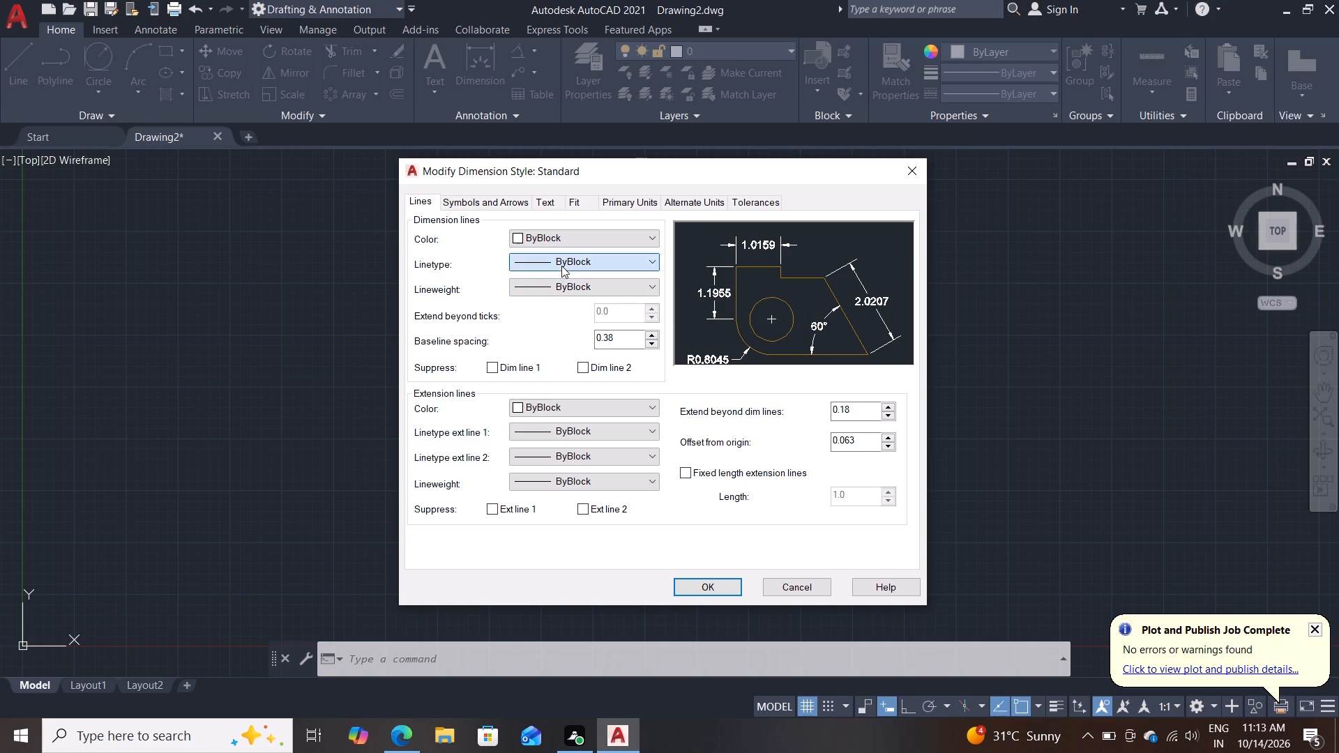
pyautogui.click(556, 287)
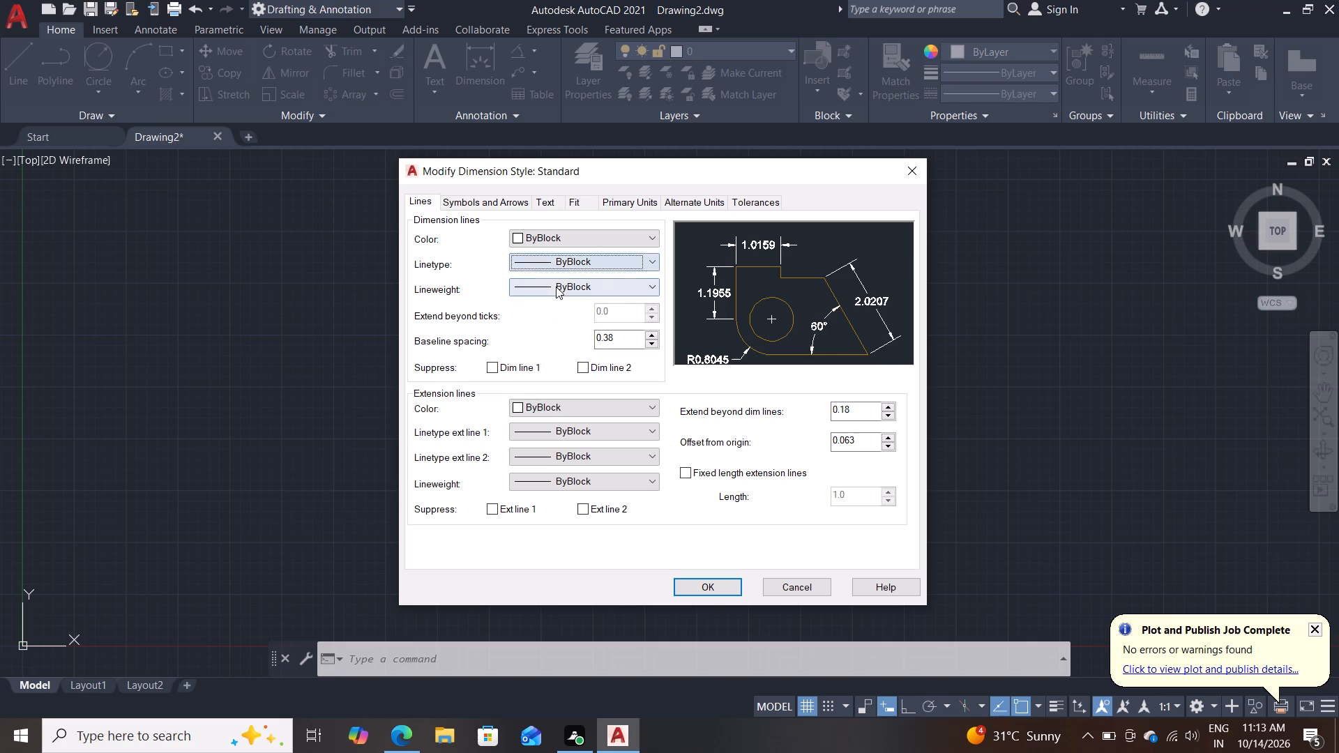
pyautogui.click(562, 284)
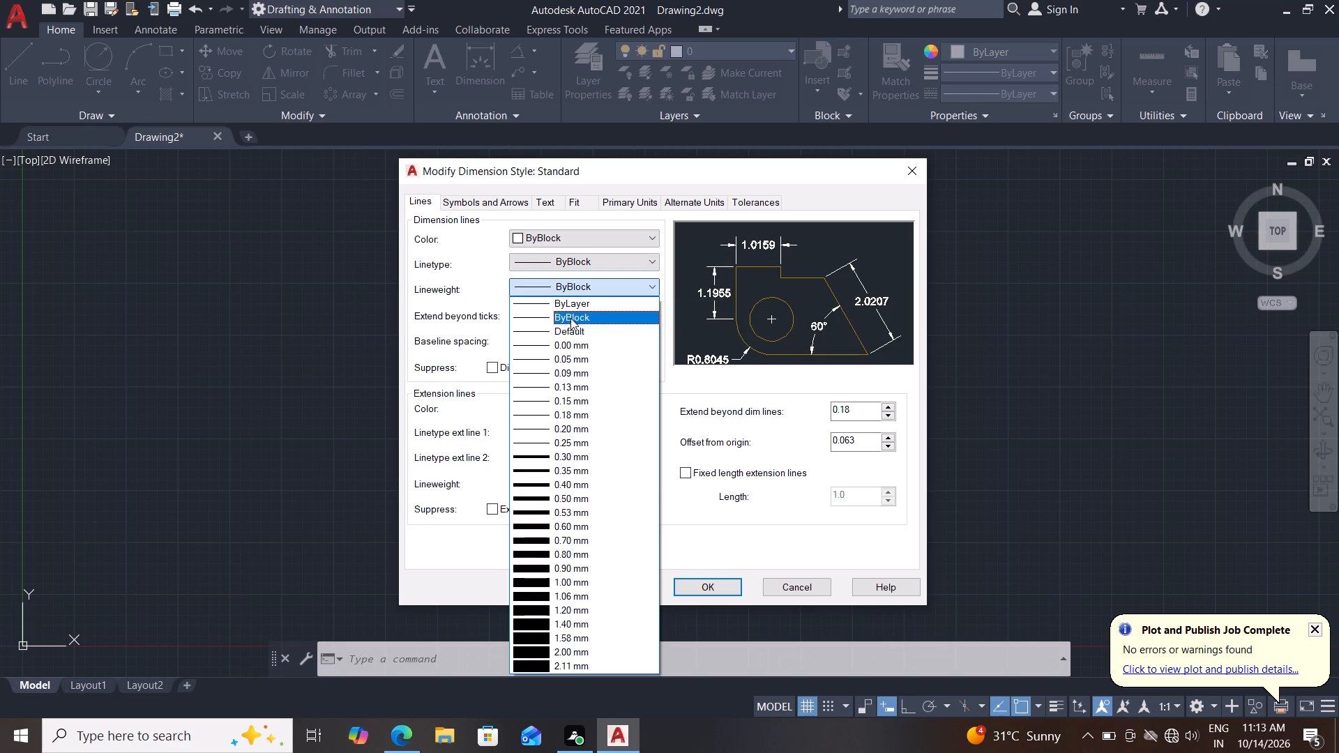
pyautogui.click(571, 319)
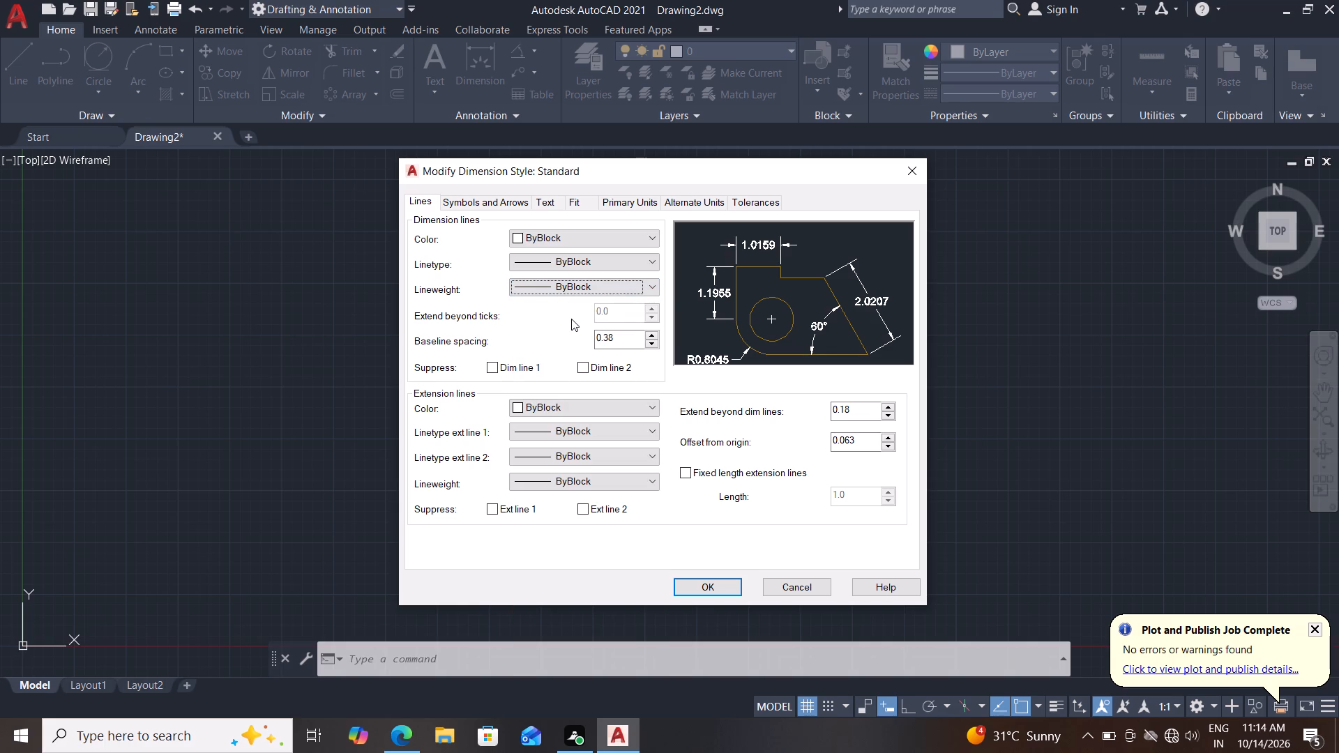
pyautogui.doubleClick(588, 365)
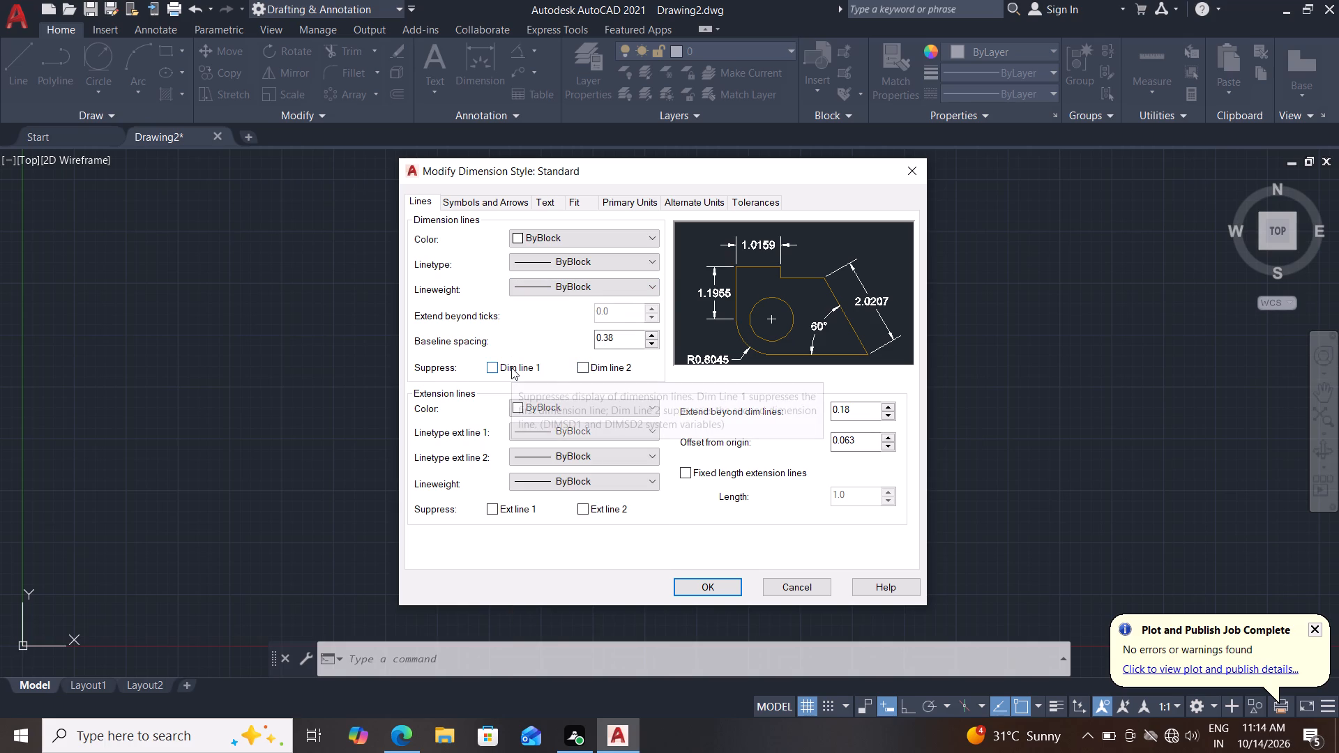
pyautogui.doubleClick(511, 367)
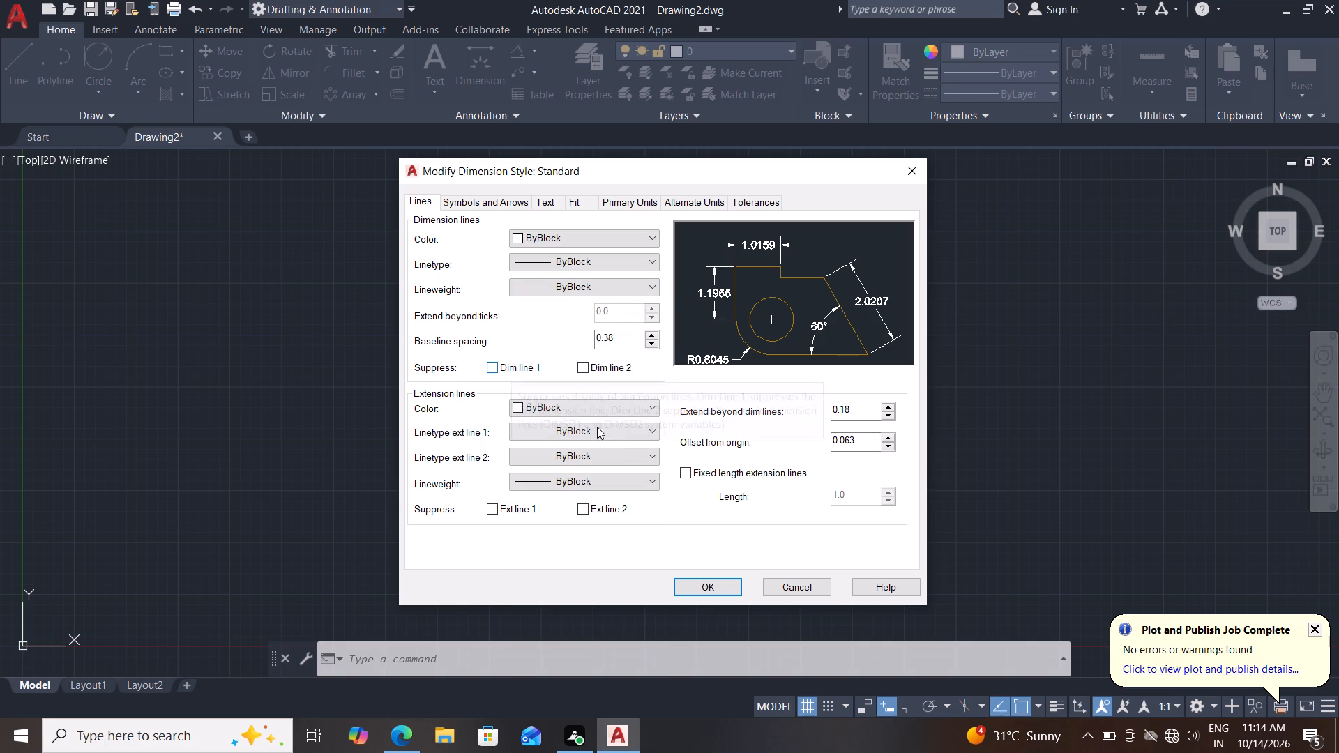
# Set the extension lines' color, both linetypes and lineweight to ByBlock, with both extension lines unsuppressed.
pyautogui.click(607, 405)
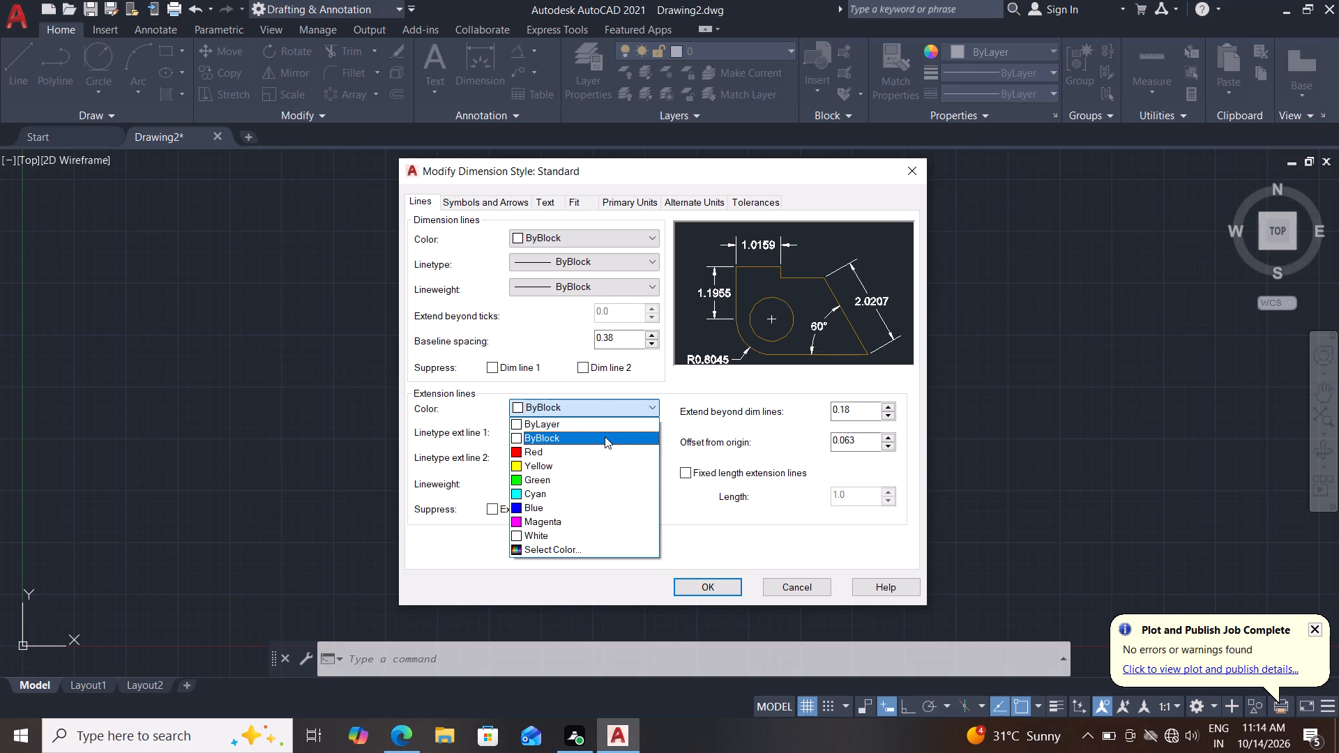
pyautogui.click(605, 436)
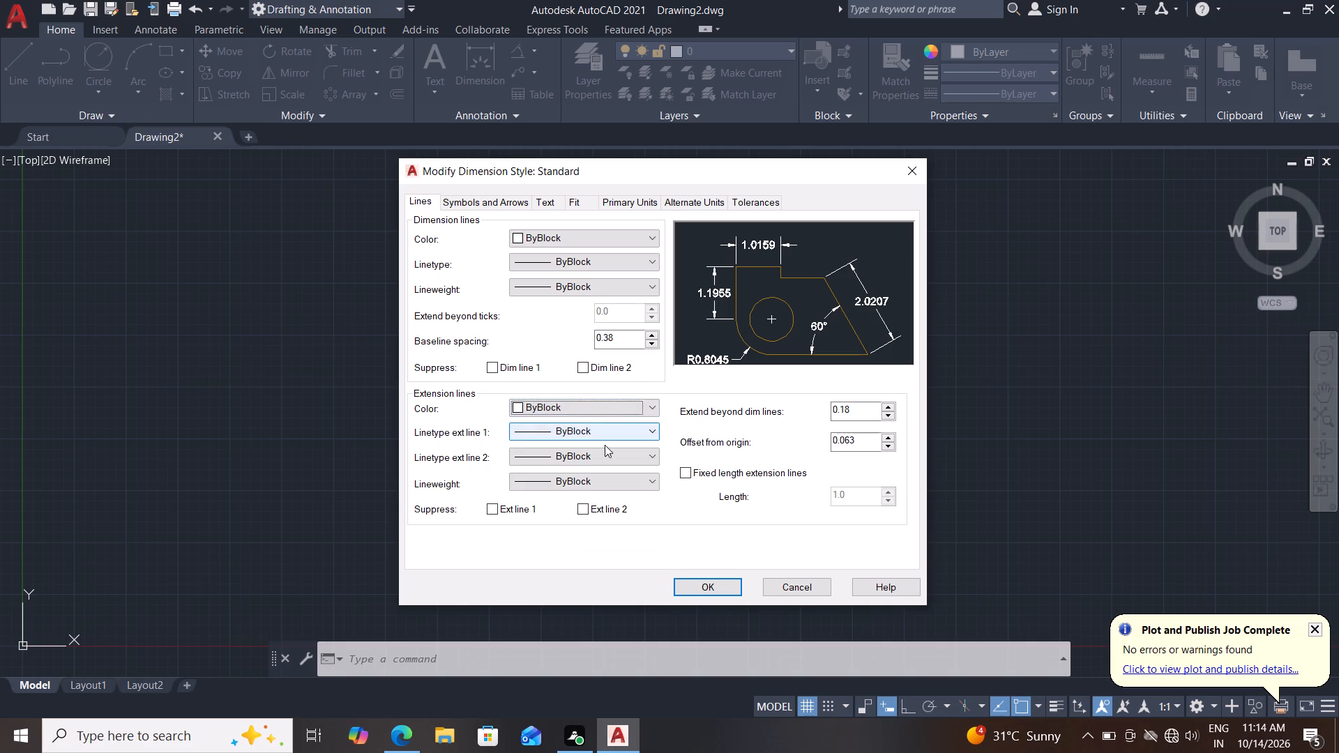
pyautogui.click(606, 427)
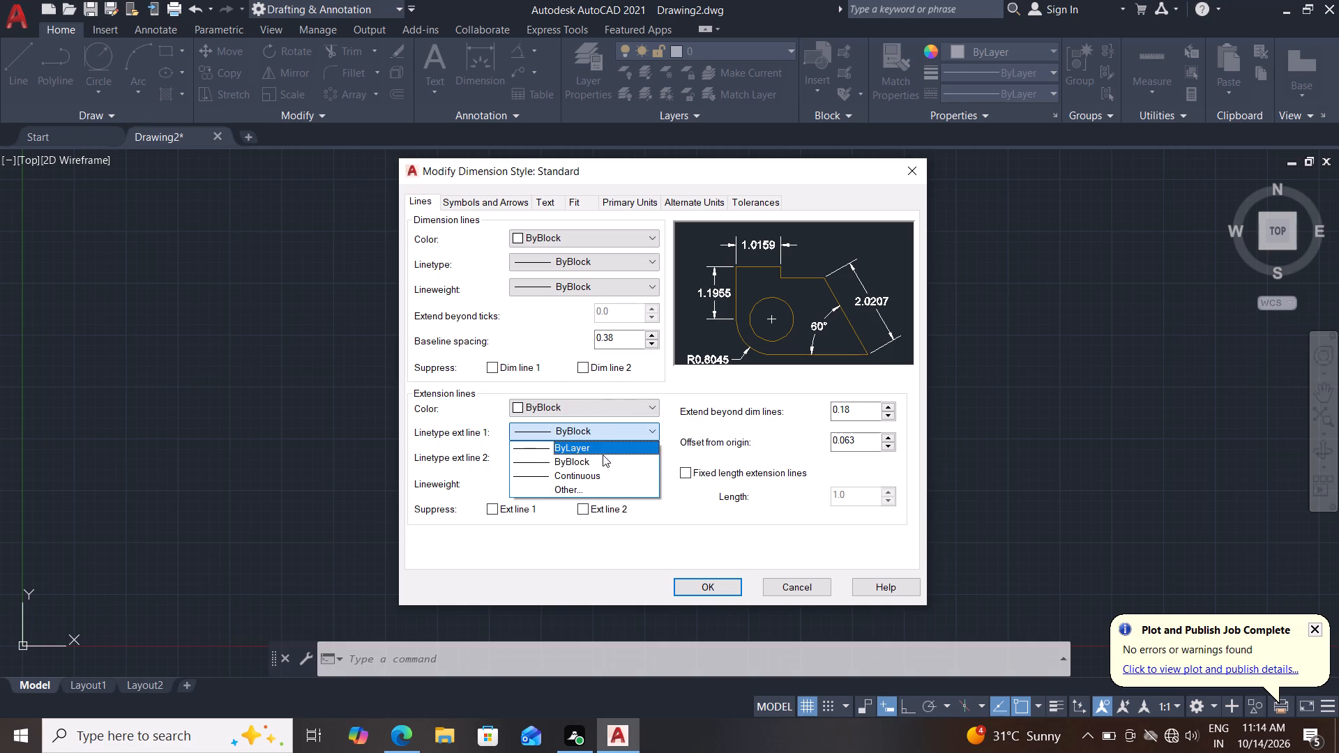
pyautogui.click(602, 459)
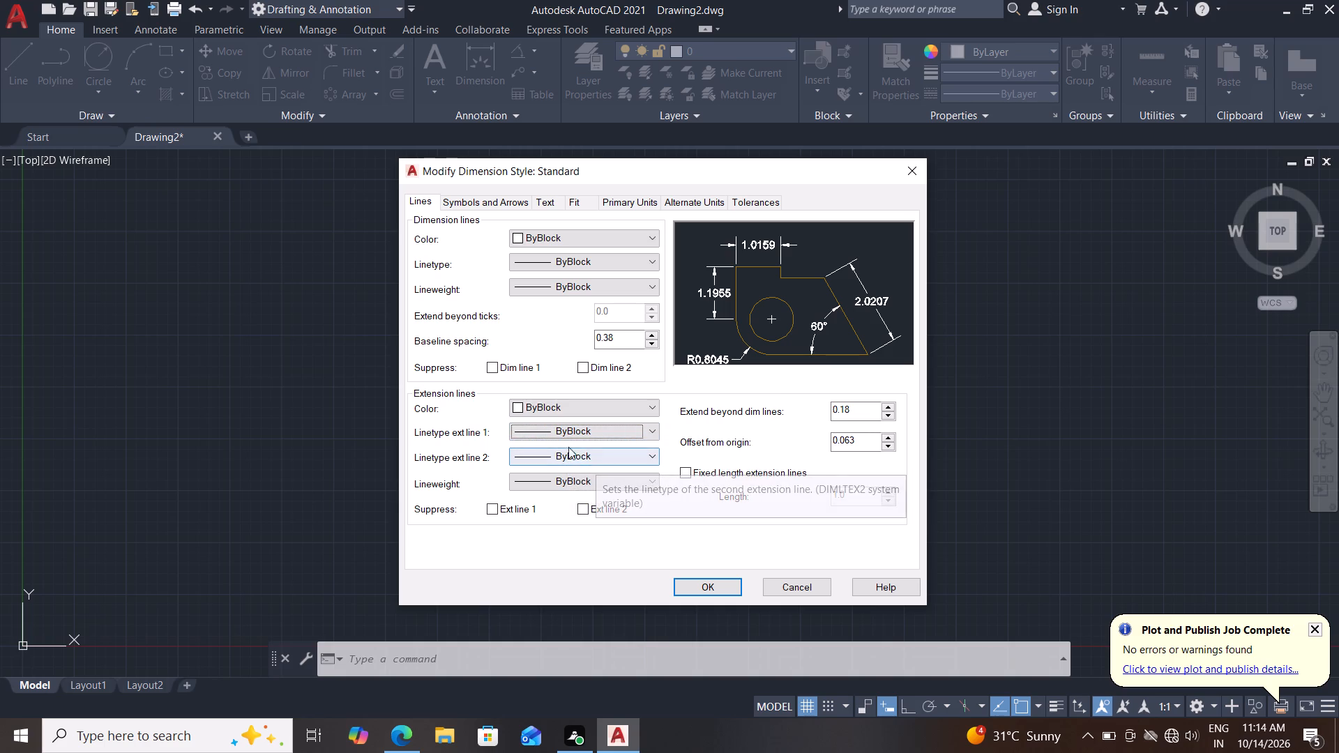
pyautogui.click(580, 451)
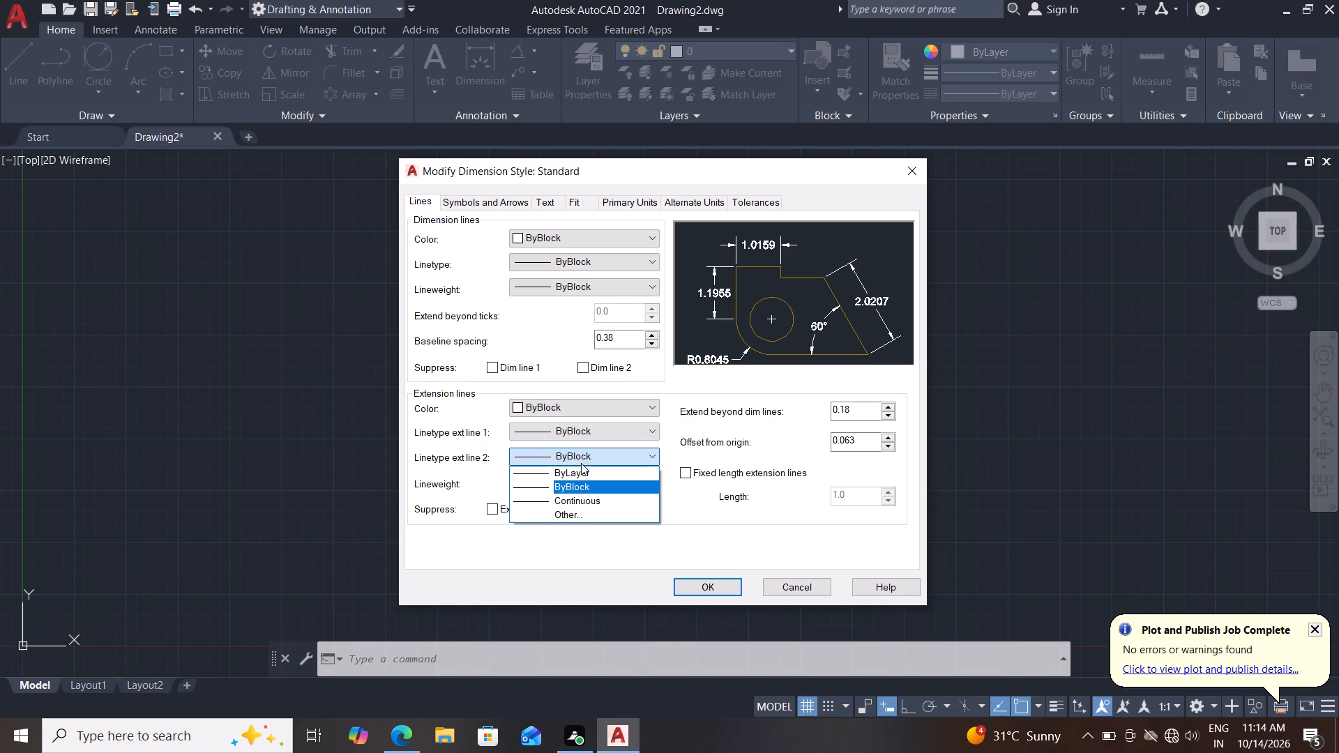
pyautogui.click(580, 482)
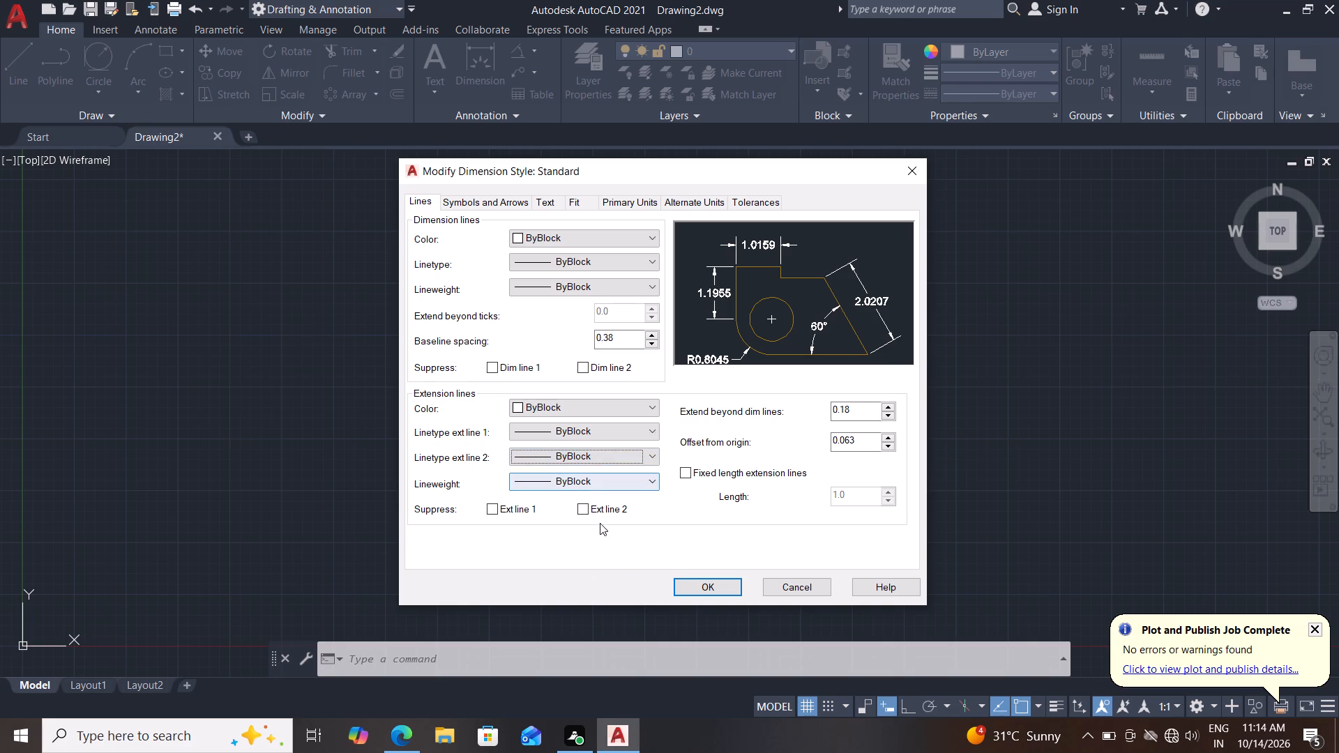
pyautogui.click(607, 482)
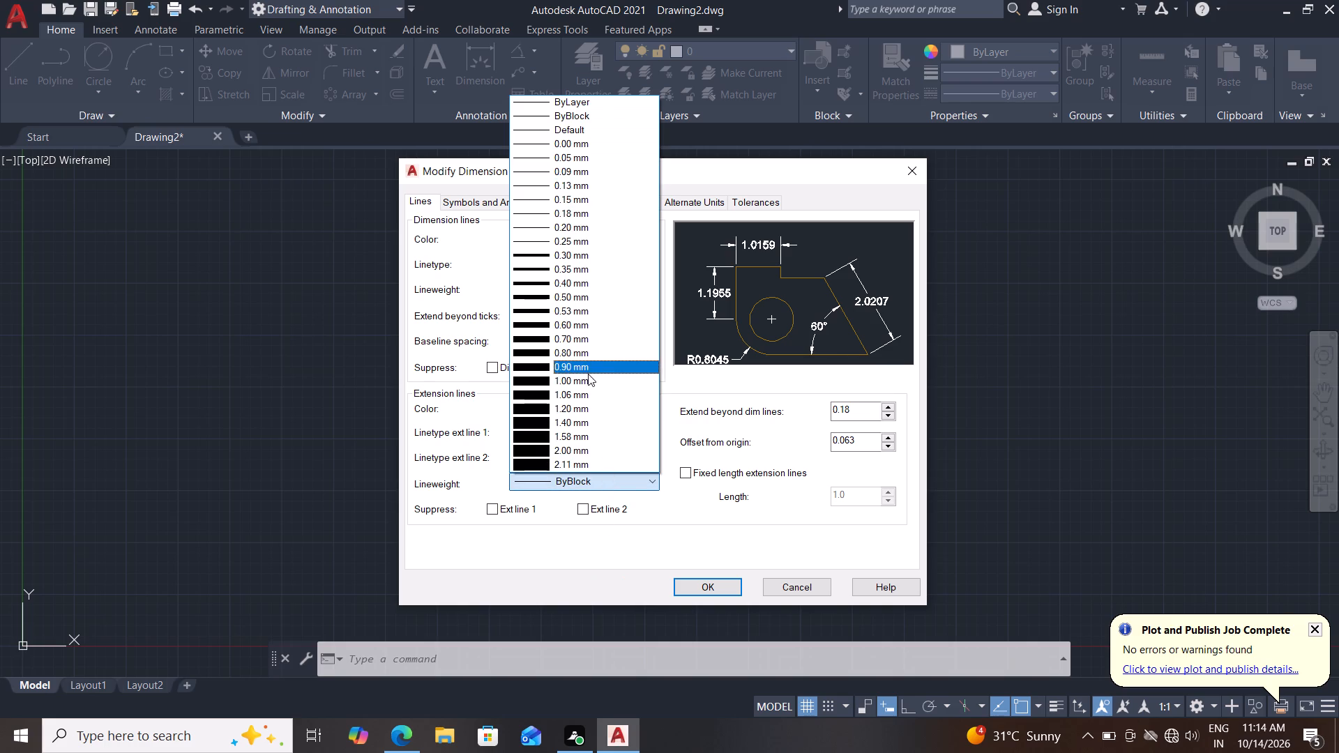
pyautogui.click(538, 114)
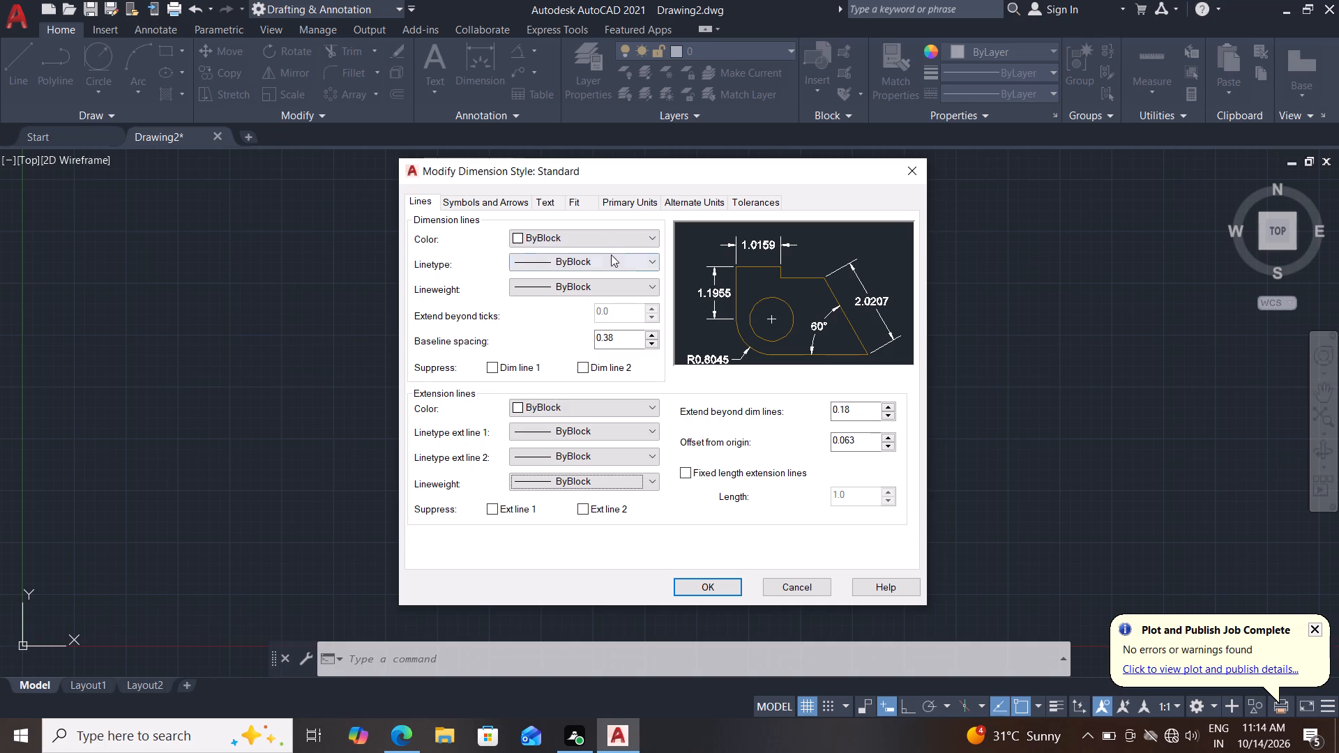
pyautogui.doubleClick(603, 512)
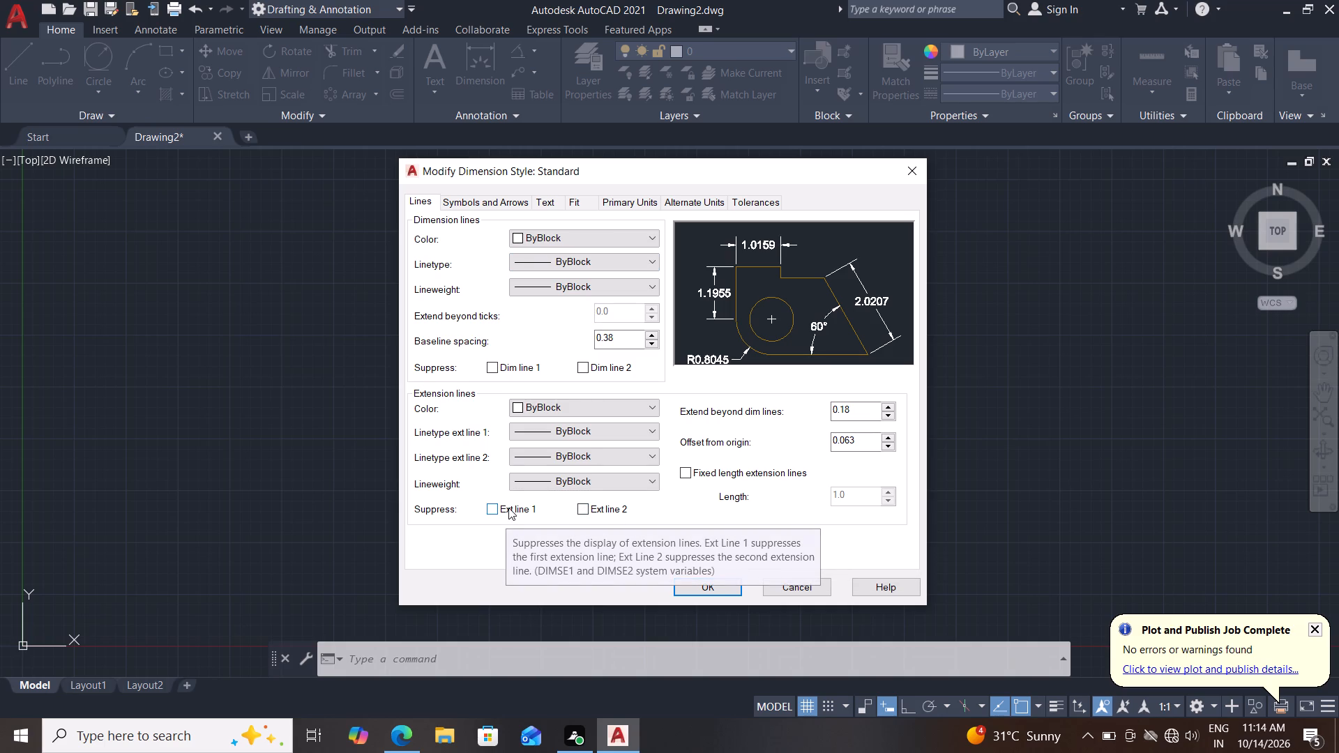
pyautogui.doubleClick(508, 508)
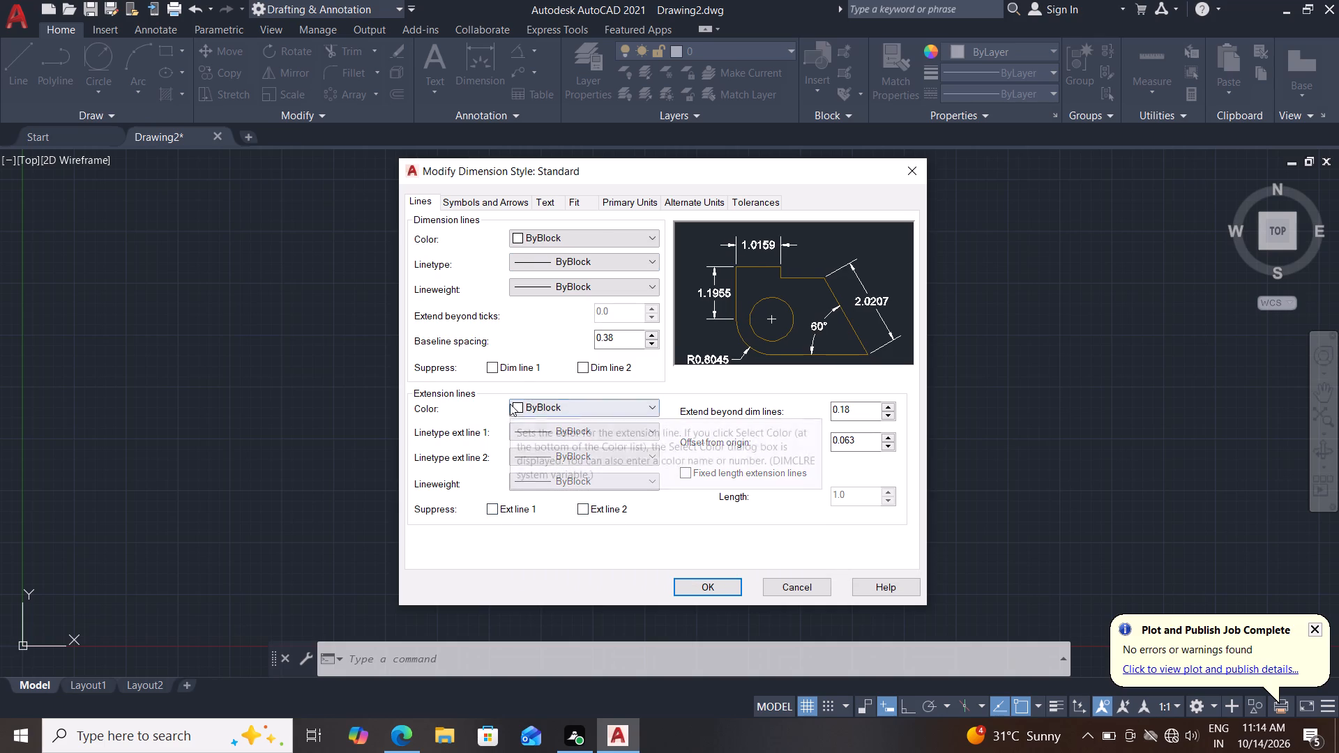
# Set the first, second and leader arrowheads of the dimension style to Closed filled.
pyautogui.click(487, 202)
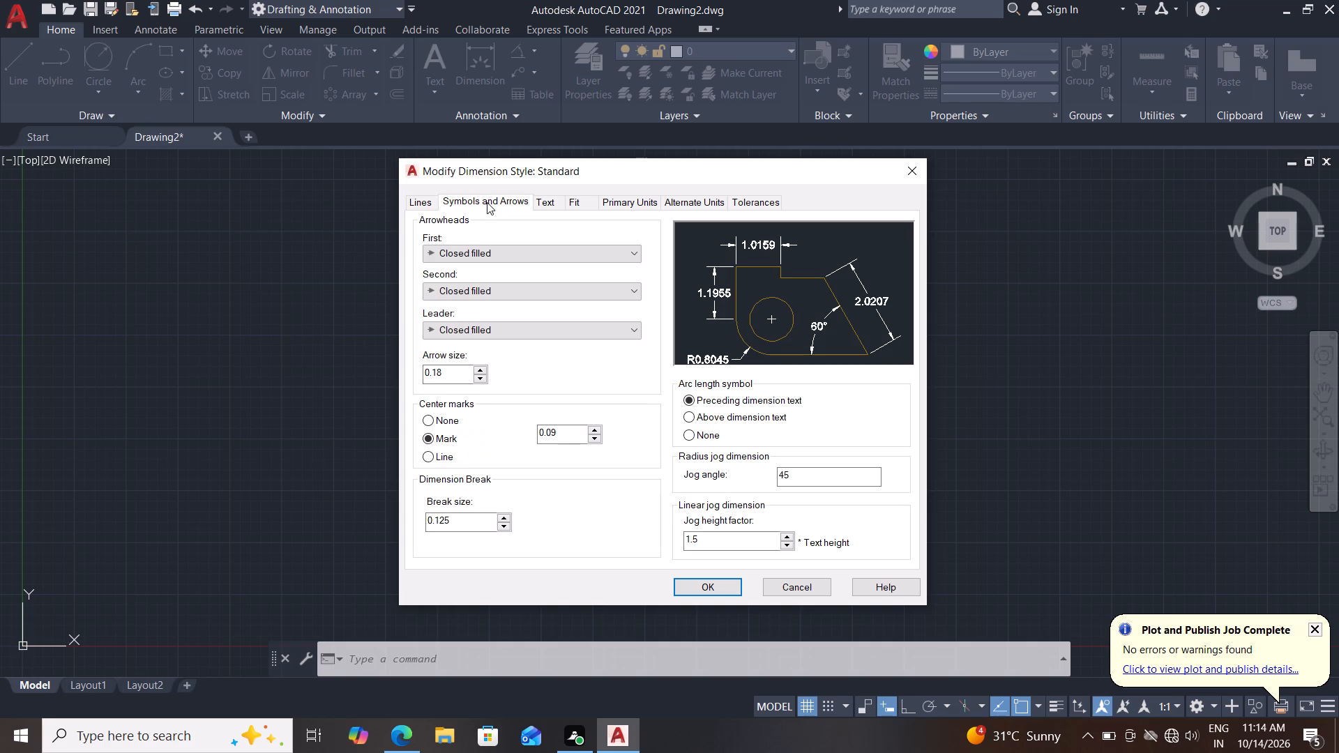
pyautogui.click(504, 252)
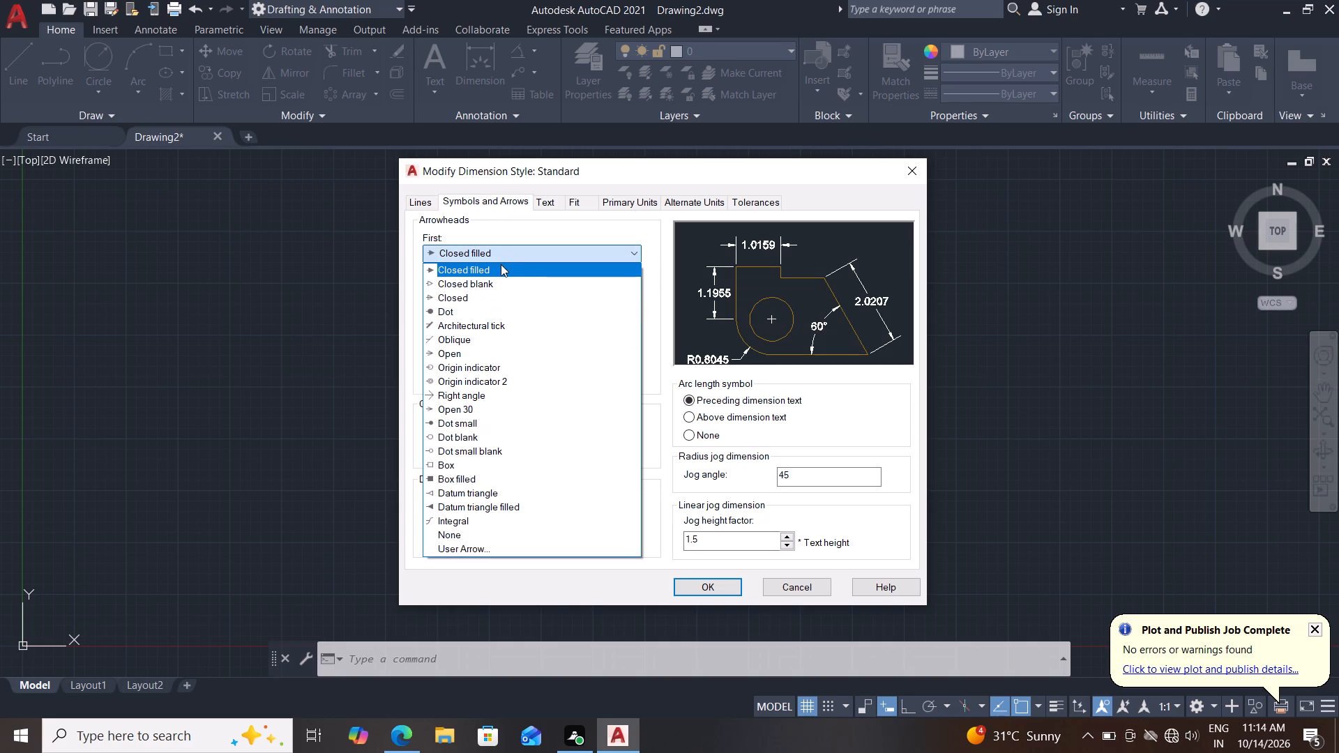
pyautogui.click(501, 268)
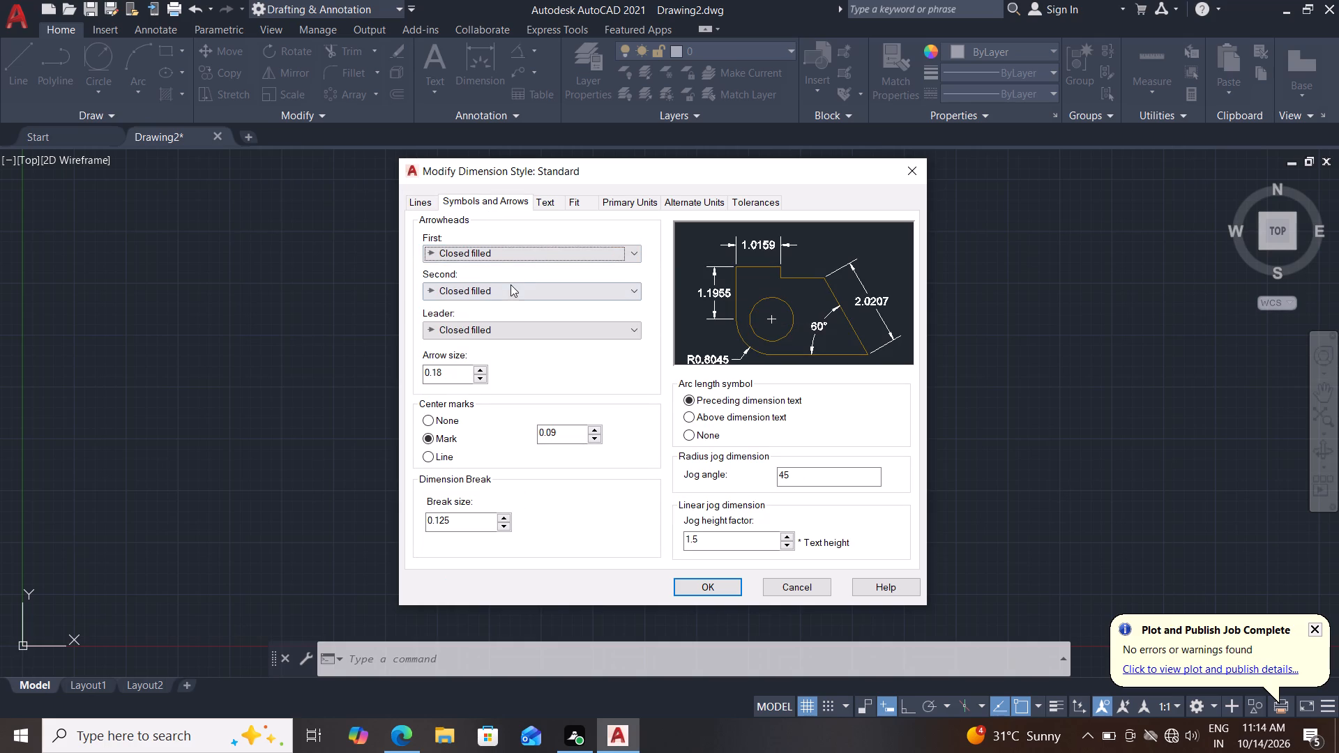
pyautogui.click(510, 288)
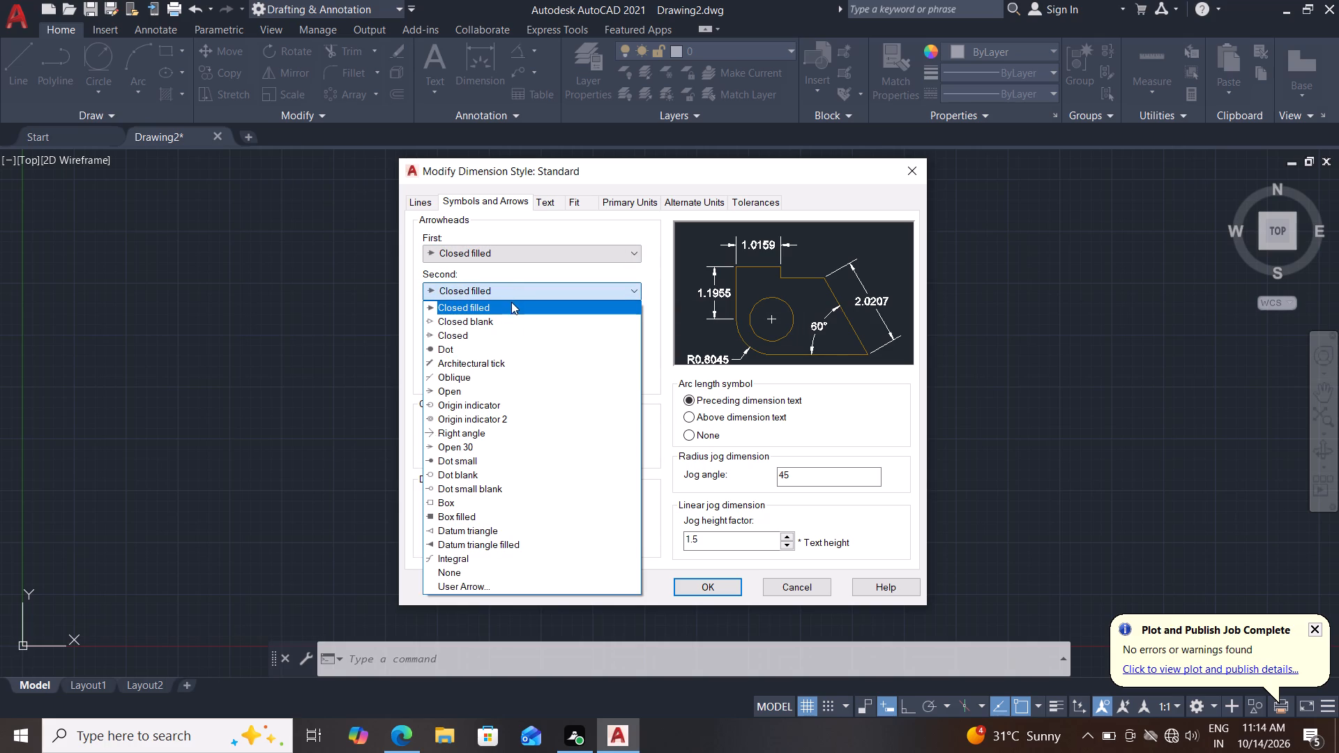
pyautogui.click(514, 305)
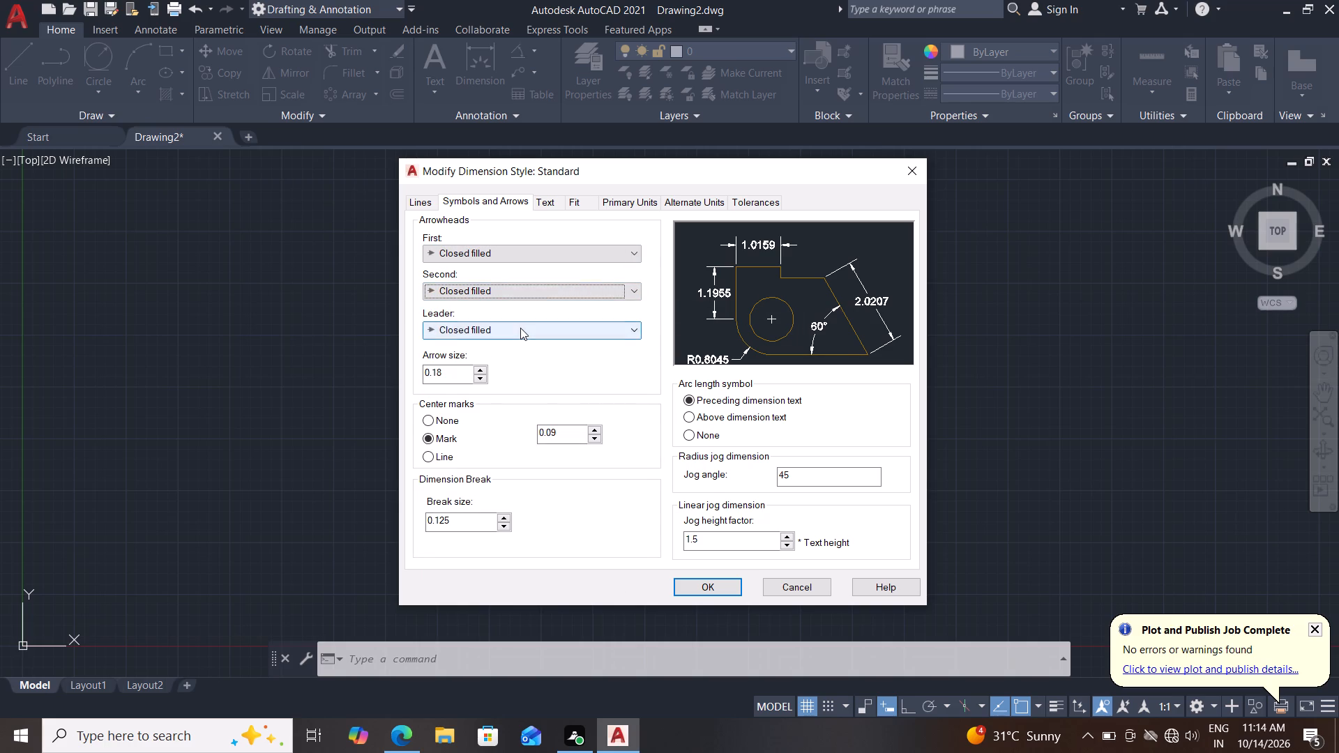
pyautogui.click(520, 328)
pyautogui.click(520, 345)
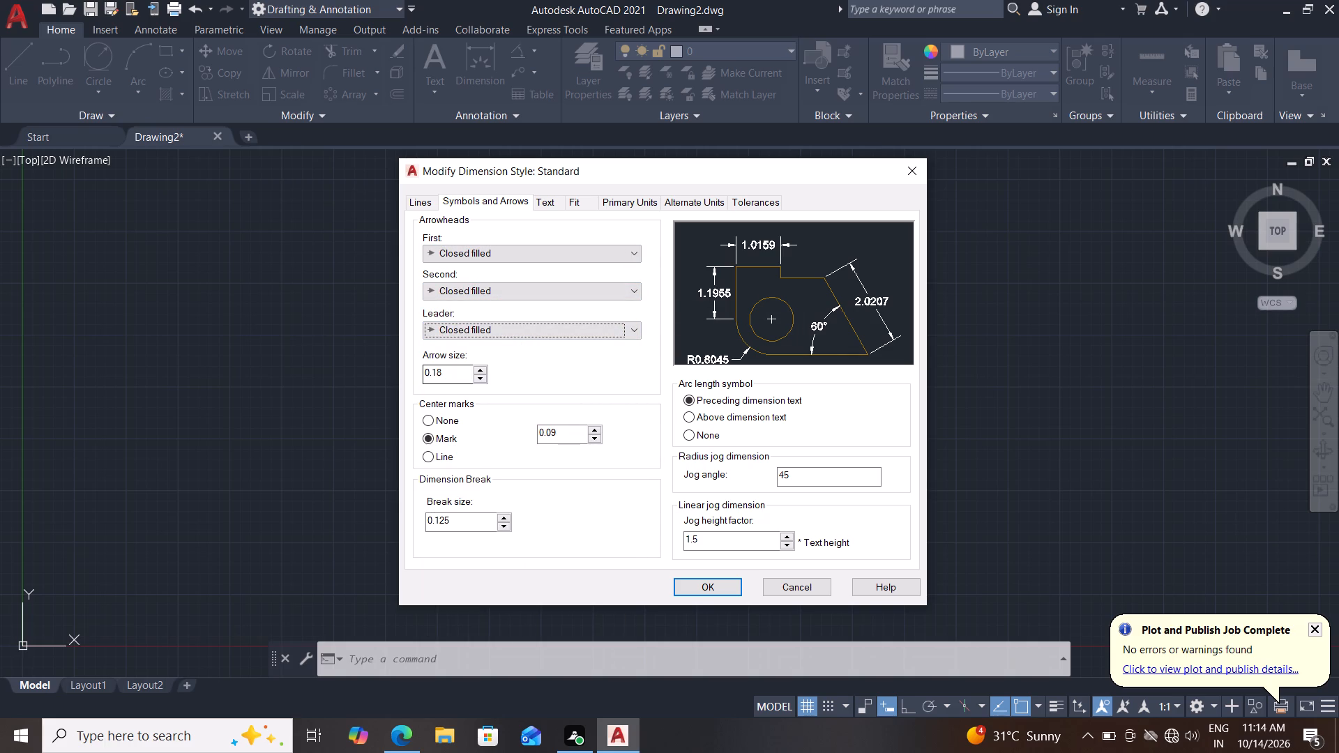
# Set the dimension style's arrow size to 3.
pyautogui.click(455, 373)
pyautogui.press('BackSpace')
pyautogui.press('BackSpace')
pyautogui.press('BackSpace')
pyautogui.press('BackSpace')
pyautogui.press('BackSpace')
pyautogui.press('BackSpace')
pyautogui.press('BackSpace')
pyautogui.press('BackSpace')
pyautogui.press('BackSpace')
pyautogui.press('BackSpace')
pyautogui.press('BackSpace')
pyautogui.press('BackSpace')
pyautogui.press('BackSpace')
pyautogui.press('BackSpace')
pyautogui.press('BackSpace')
pyautogui.press('3')
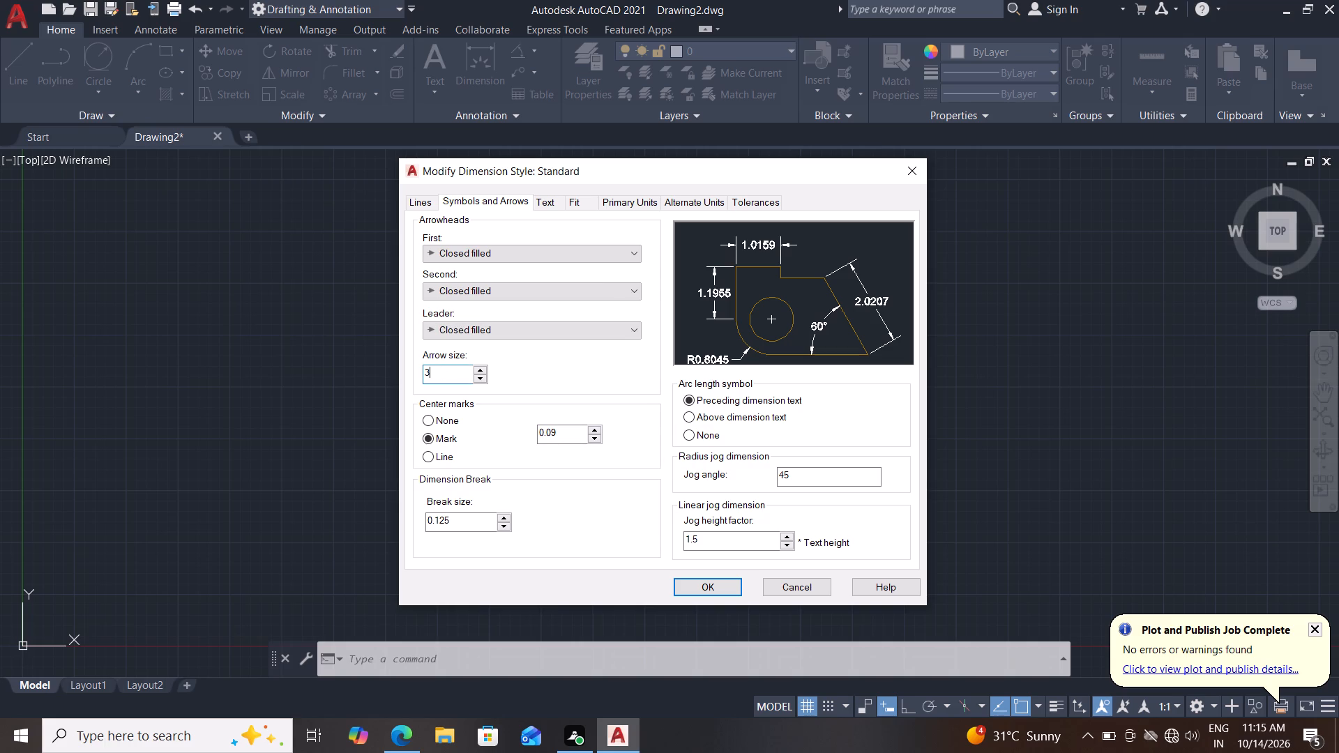
# Apply the arrow size of 3 to the dimension style.
pyautogui.press('Return')
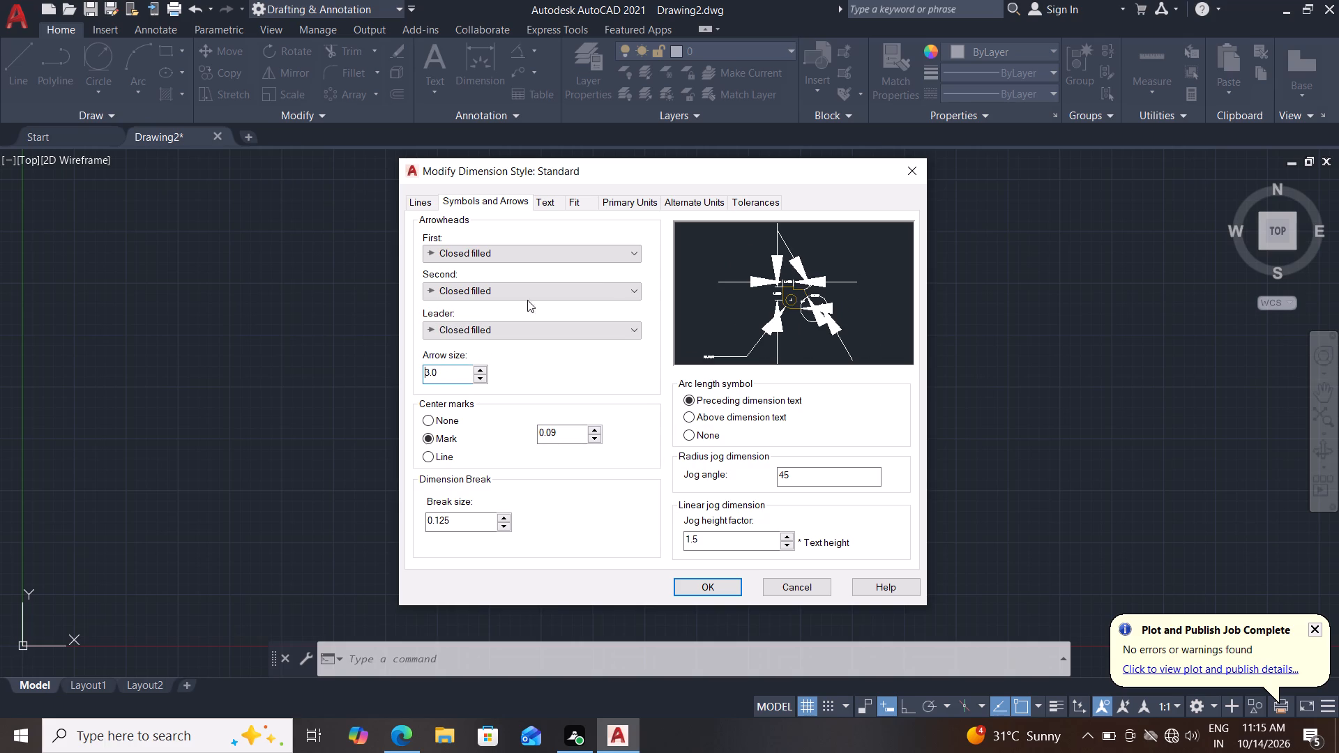
# Set the dimension style's text color to ByBlock and its text fill color to None.
pyautogui.click(545, 199)
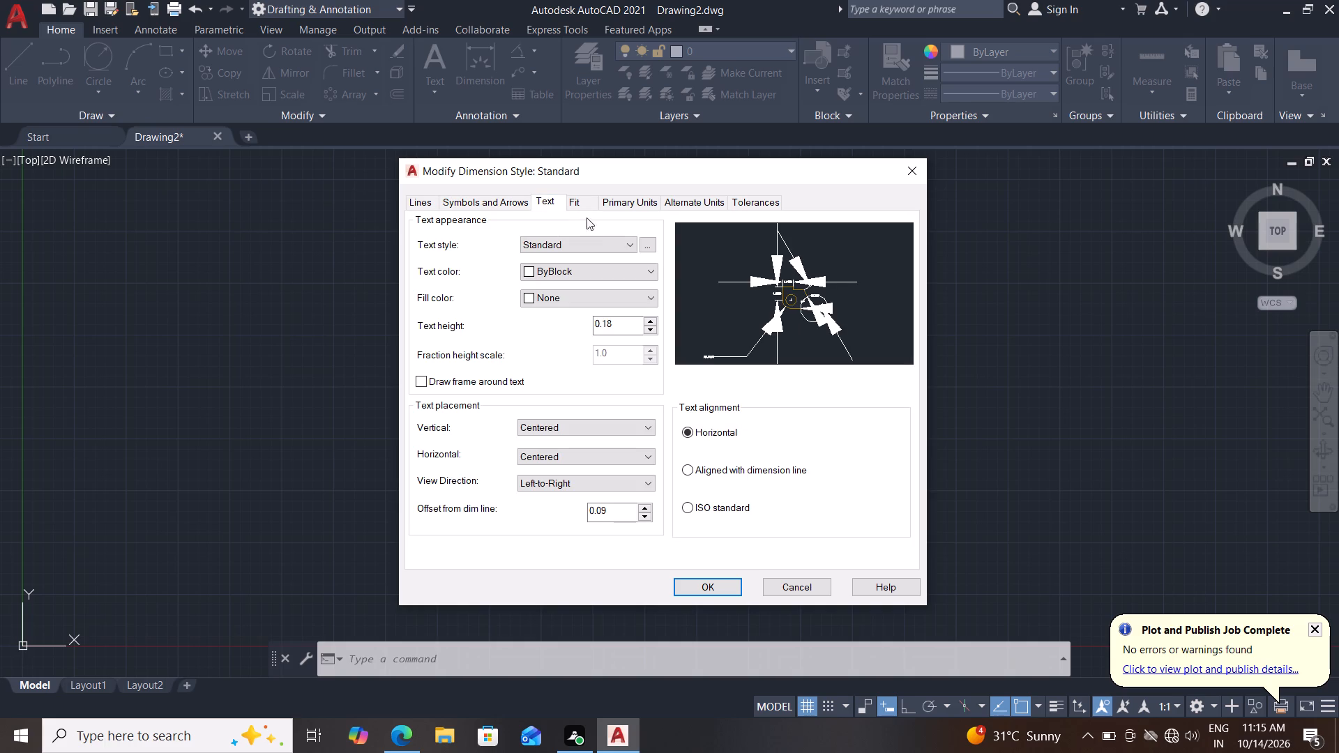
pyautogui.click(621, 270)
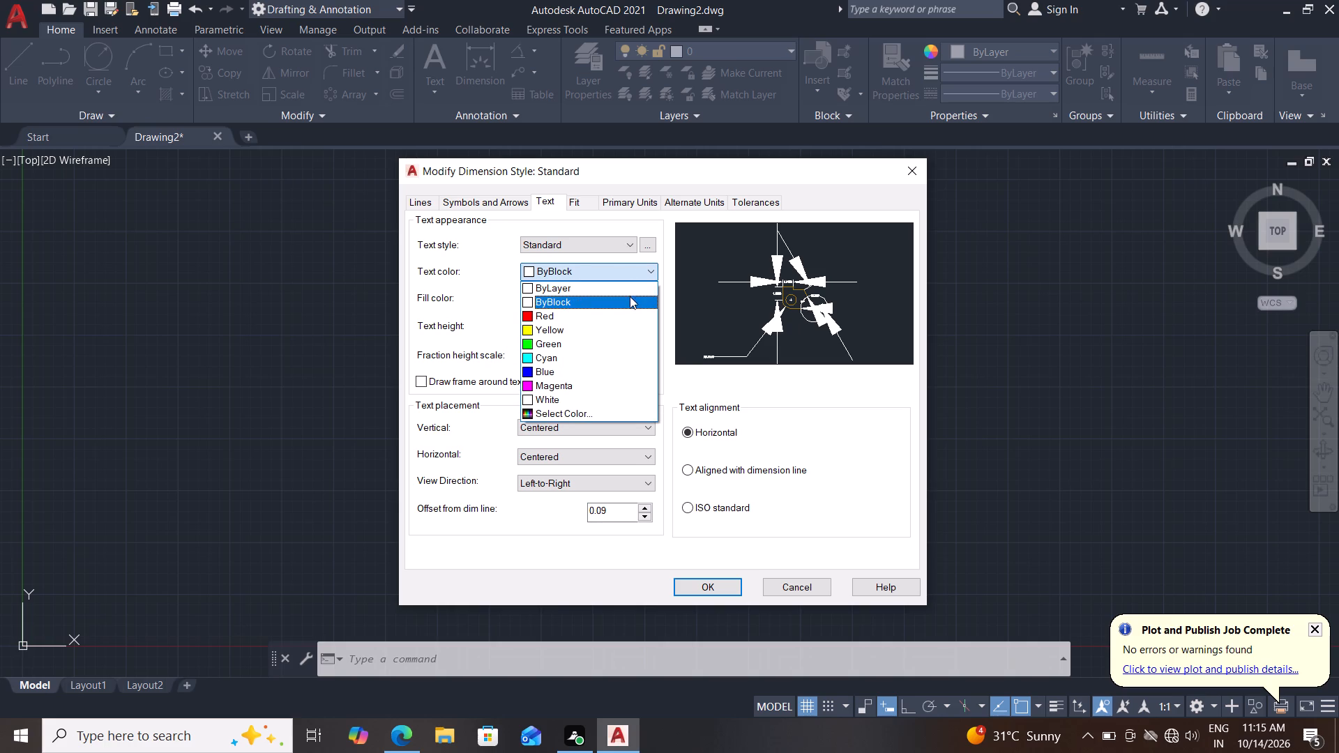
pyautogui.click(630, 300)
pyautogui.click(630, 300)
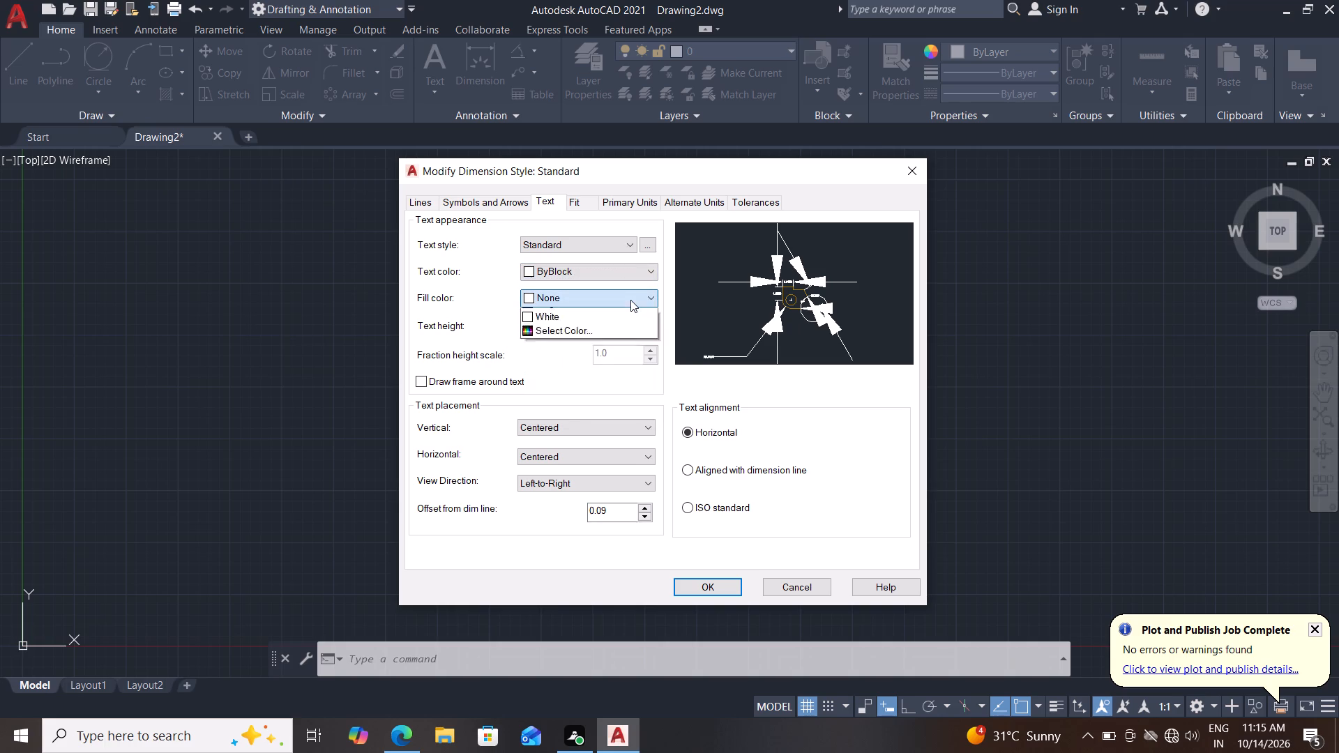
pyautogui.click(626, 314)
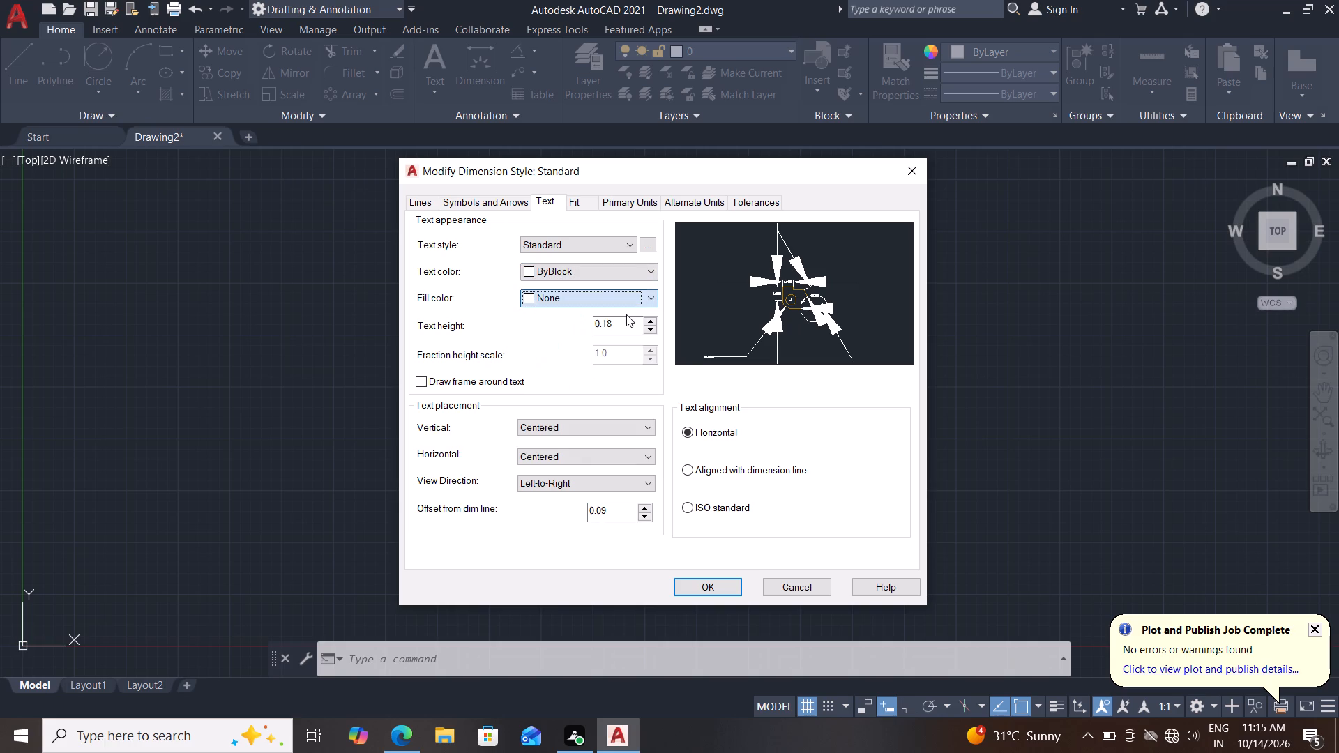
# Set the dimension style's text height to 3.
pyautogui.click(623, 328)
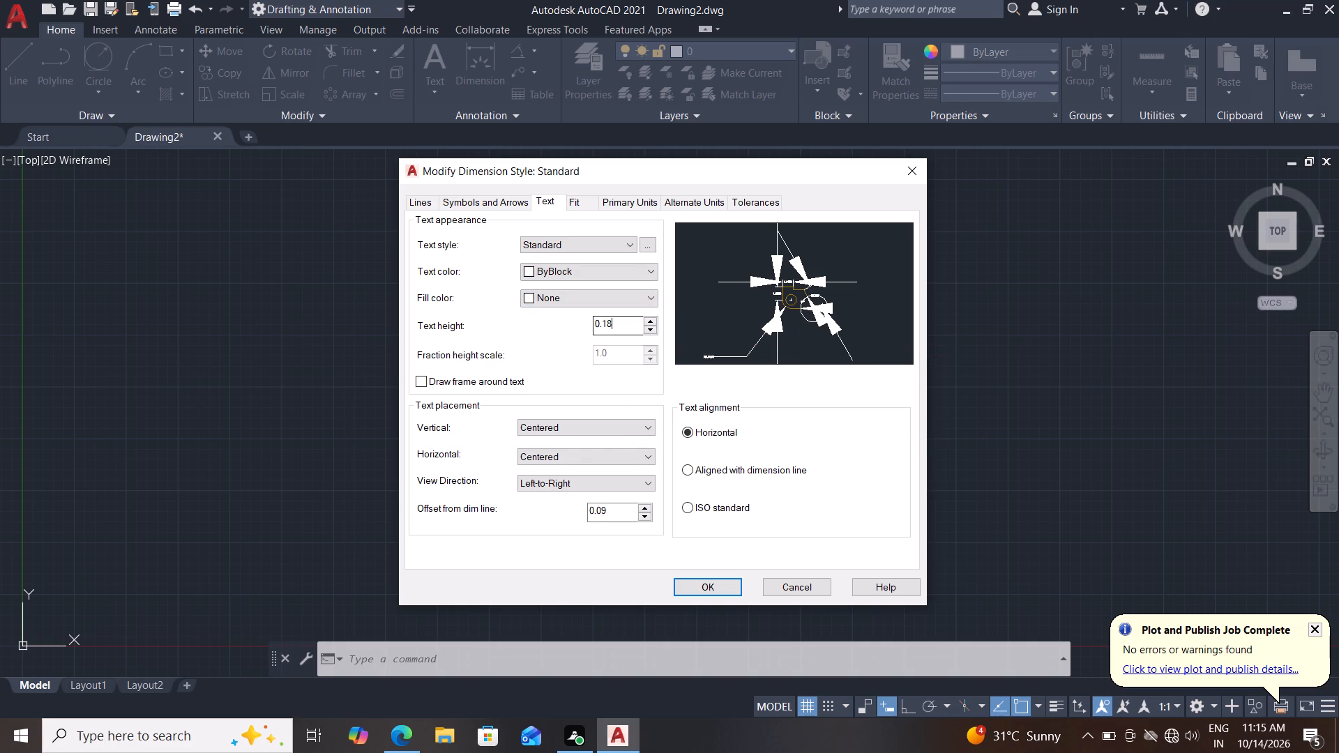
pyautogui.press('BackSpace')
pyautogui.press('BackSpace')
pyautogui.press('BackSpace')
pyautogui.press('BackSpace')
pyautogui.press('BackSpace')
pyautogui.press('BackSpace')
pyautogui.press('BackSpace')
pyautogui.press('BackSpace')
pyautogui.press('BackSpace')
pyautogui.press('BackSpace')
pyautogui.press('BackSpace')
pyautogui.press('BackSpace')
pyautogui.press('BackSpace')
pyautogui.press('BackSpace')
pyautogui.press('BackSpace')
pyautogui.press('3')
pyautogui.press('Return')
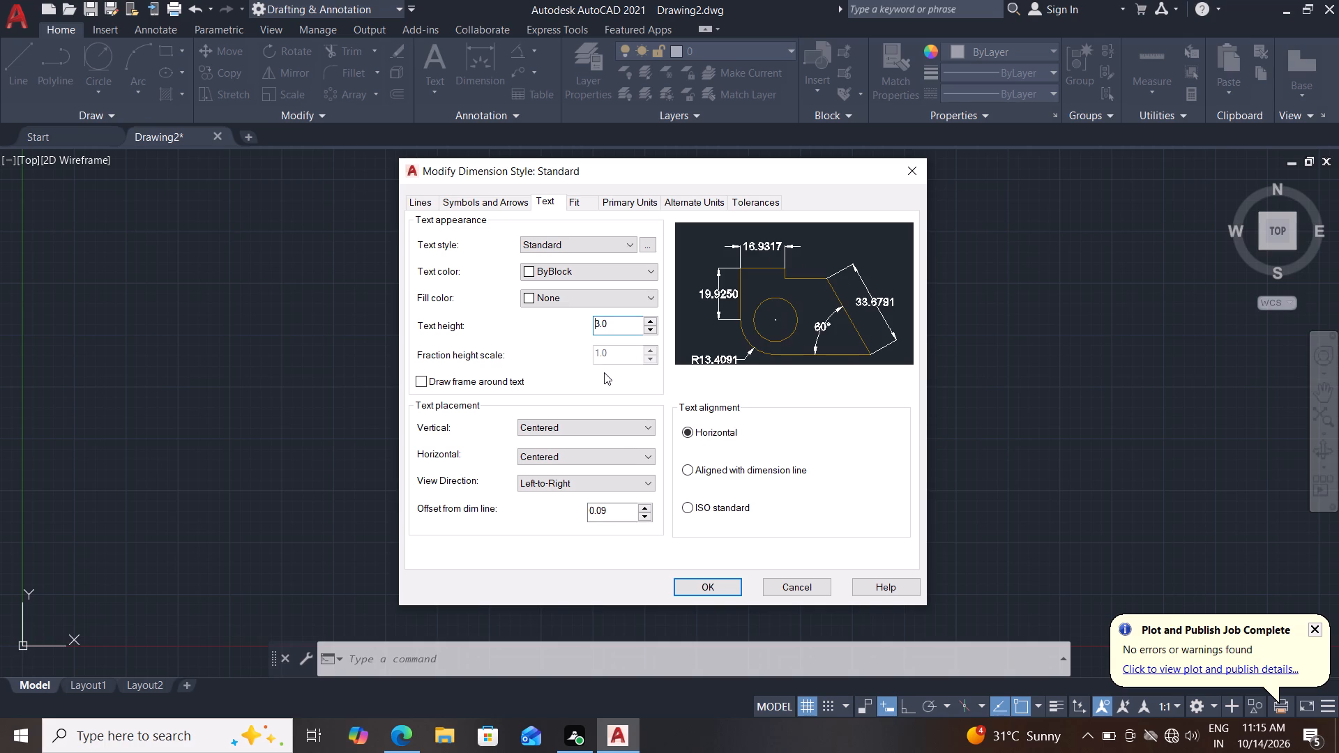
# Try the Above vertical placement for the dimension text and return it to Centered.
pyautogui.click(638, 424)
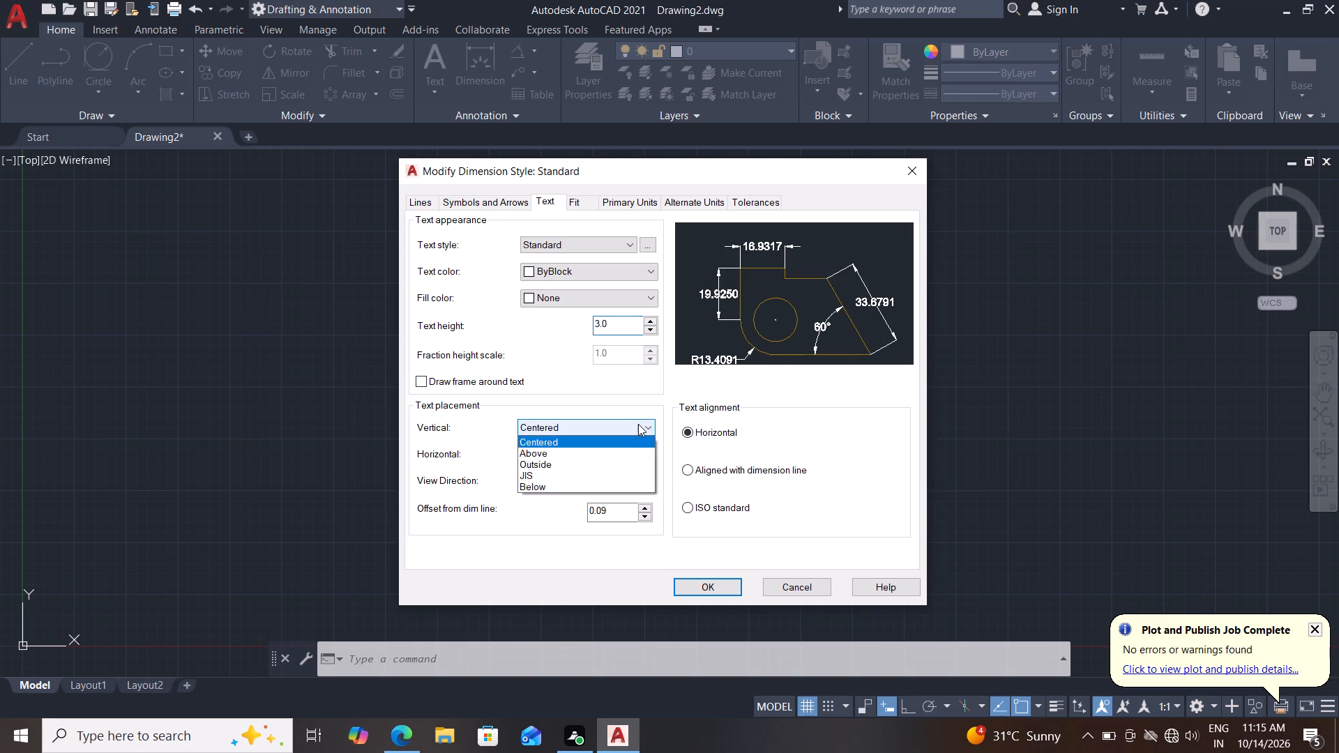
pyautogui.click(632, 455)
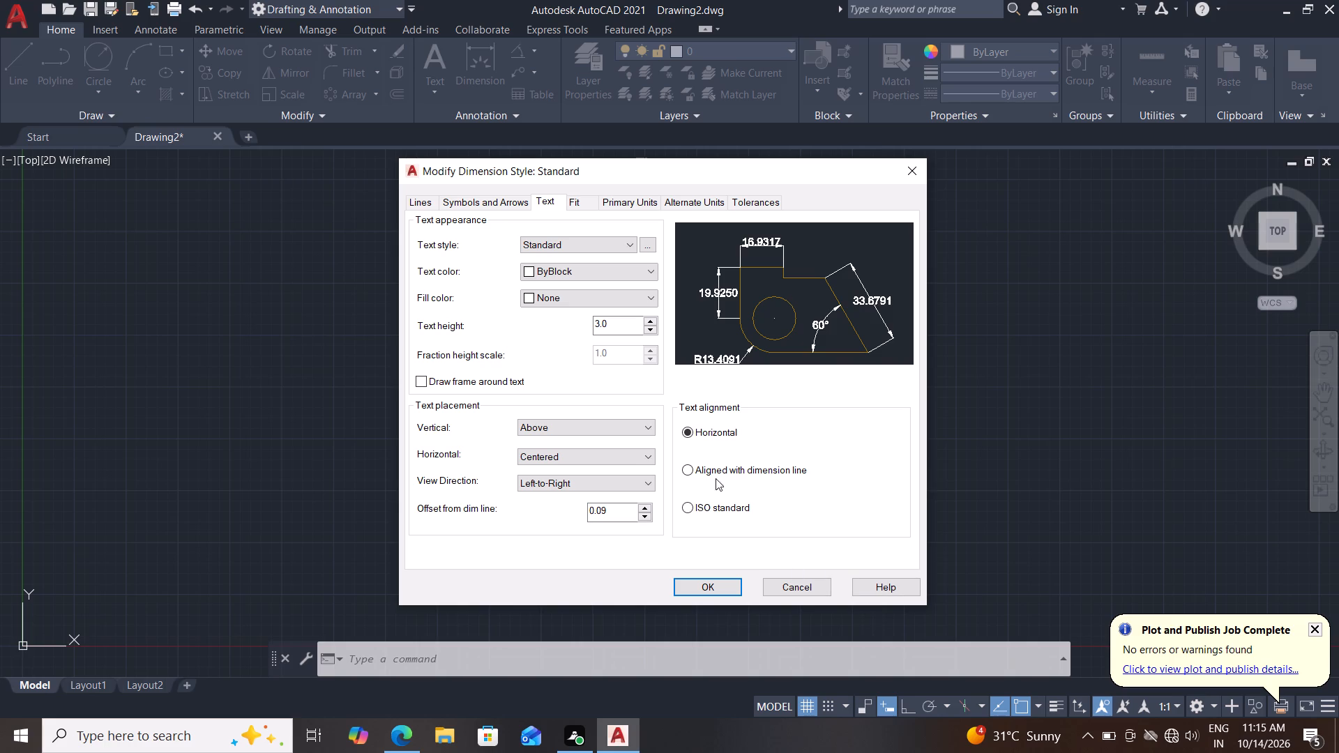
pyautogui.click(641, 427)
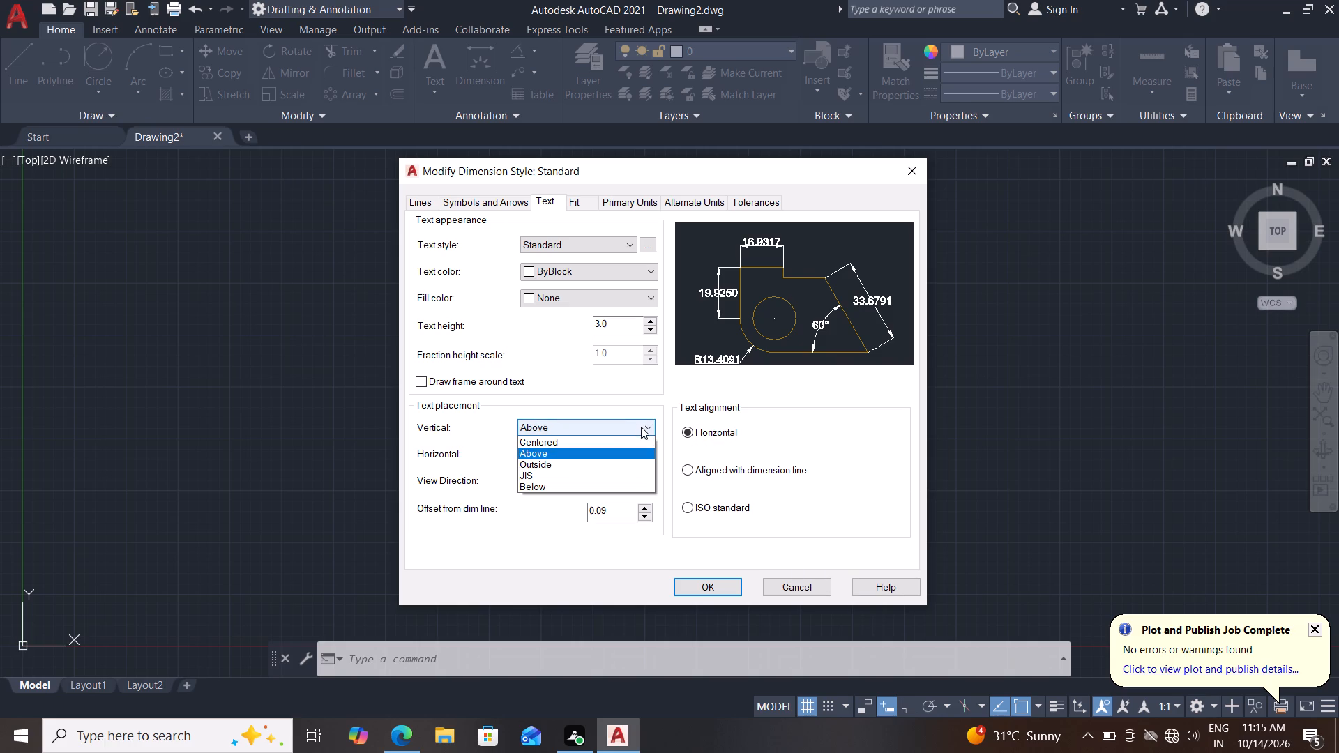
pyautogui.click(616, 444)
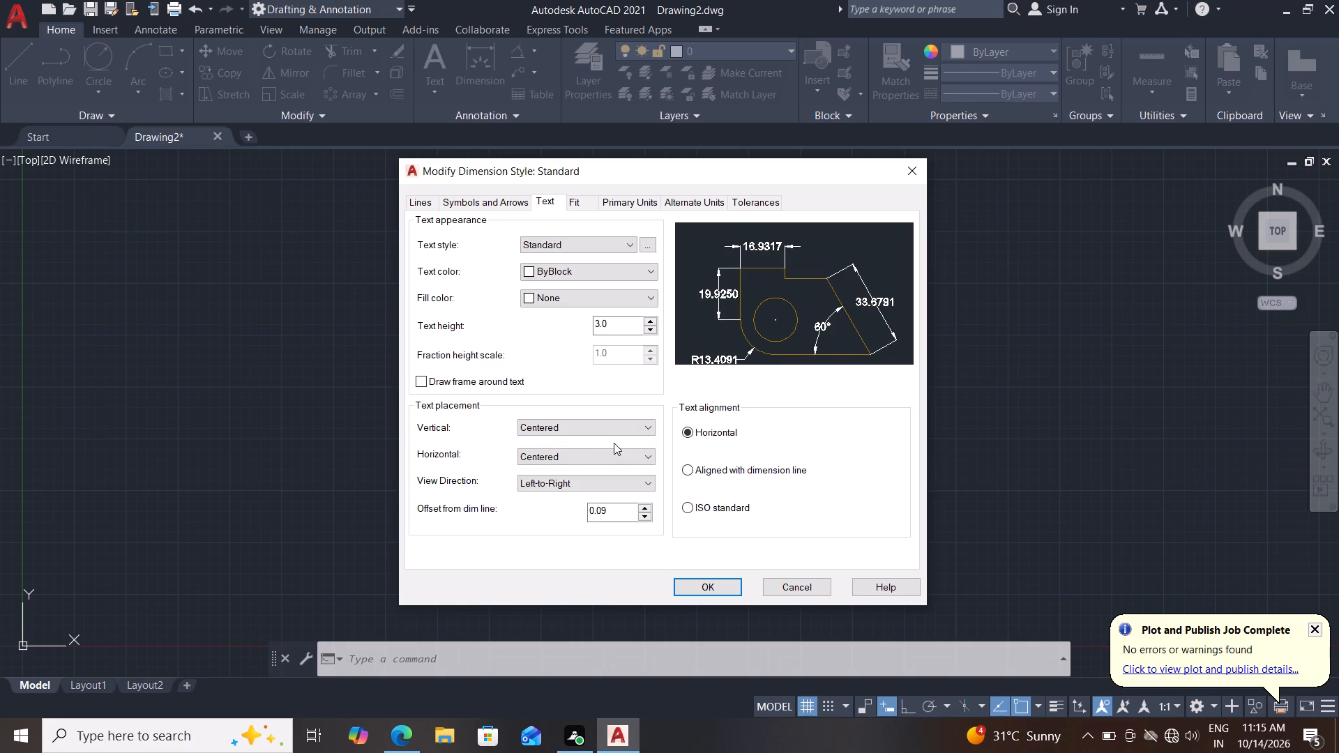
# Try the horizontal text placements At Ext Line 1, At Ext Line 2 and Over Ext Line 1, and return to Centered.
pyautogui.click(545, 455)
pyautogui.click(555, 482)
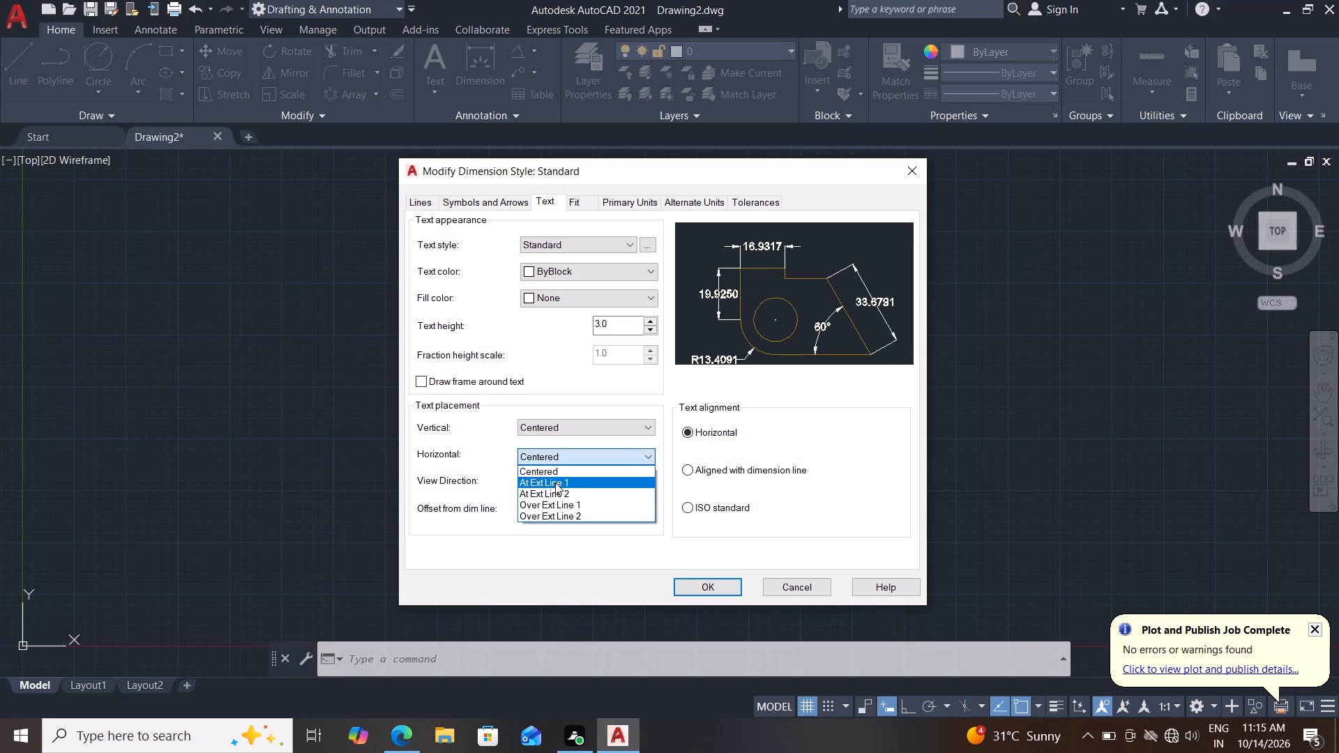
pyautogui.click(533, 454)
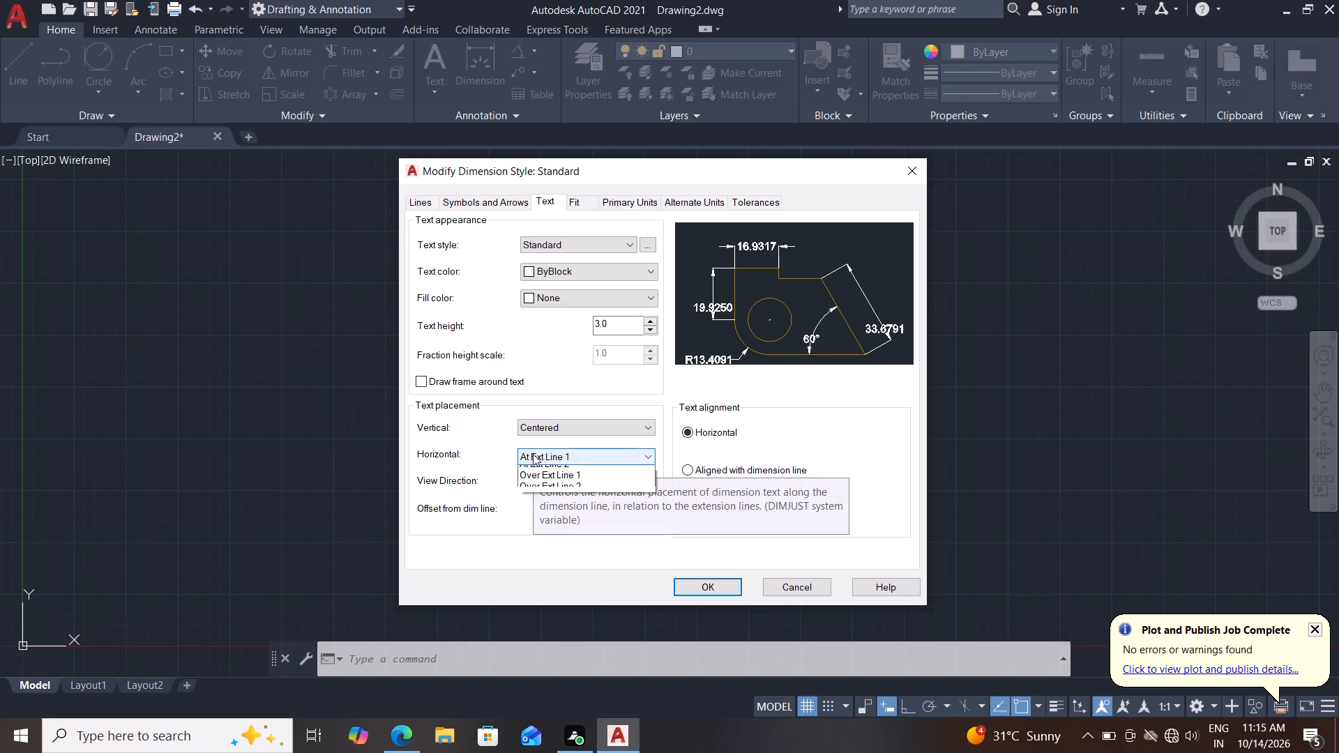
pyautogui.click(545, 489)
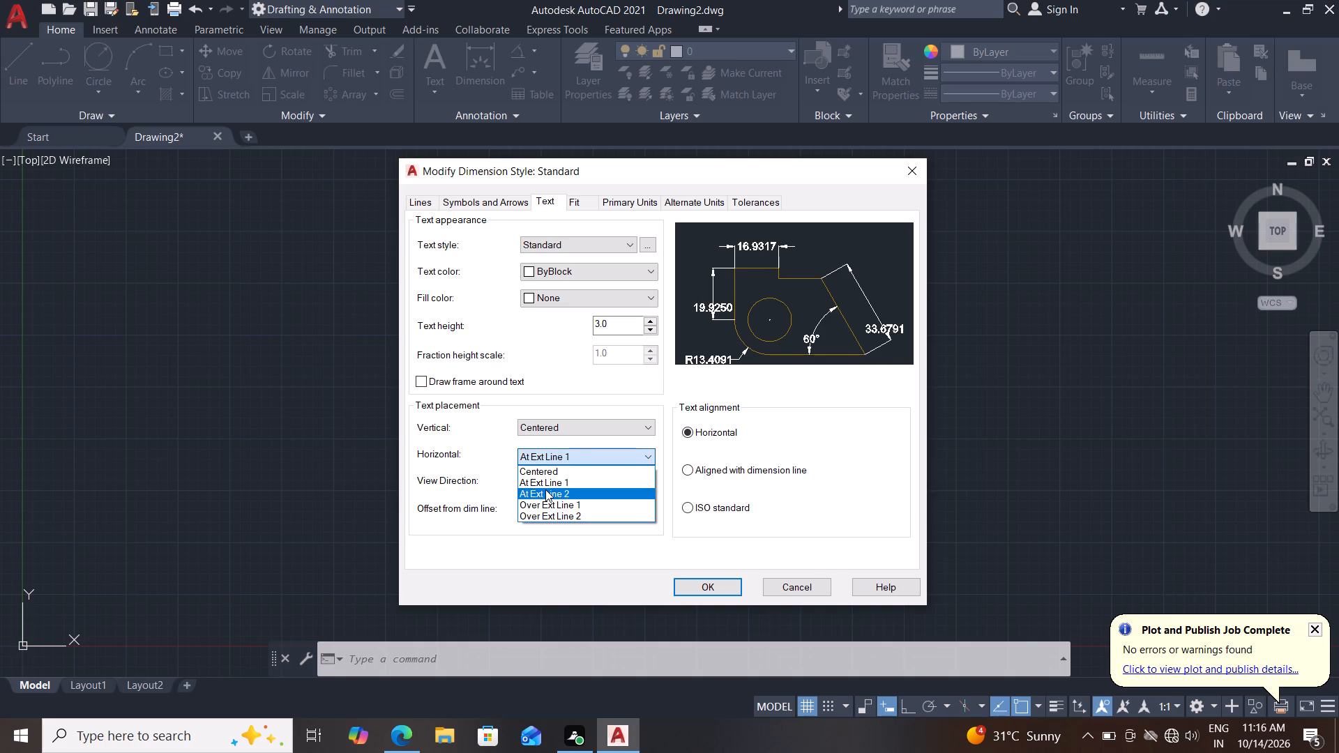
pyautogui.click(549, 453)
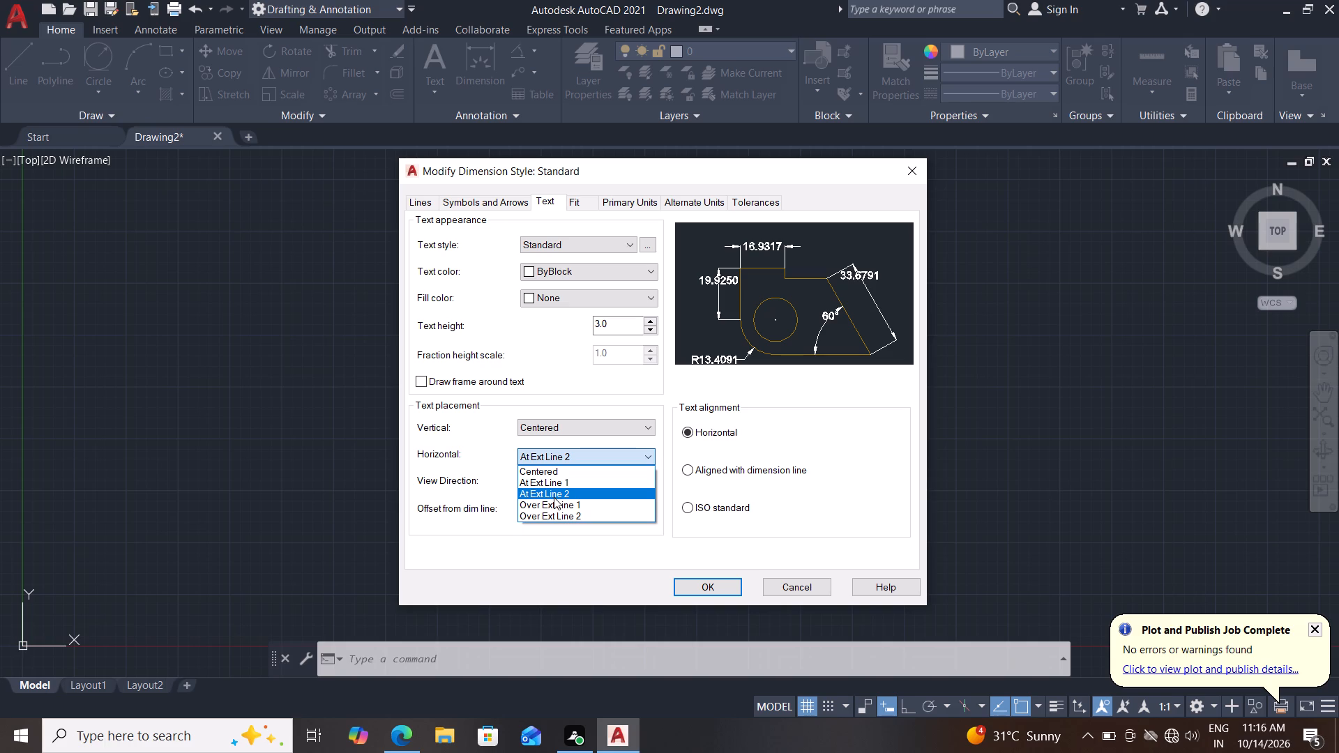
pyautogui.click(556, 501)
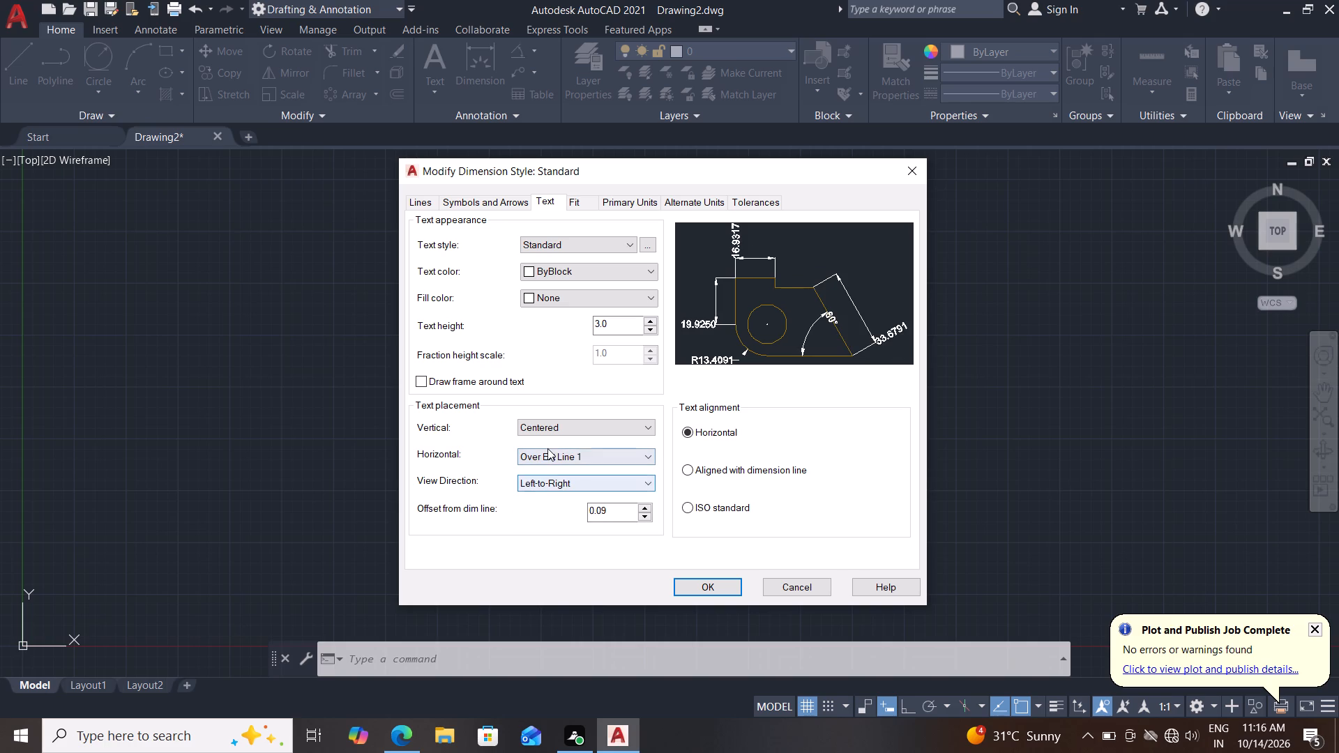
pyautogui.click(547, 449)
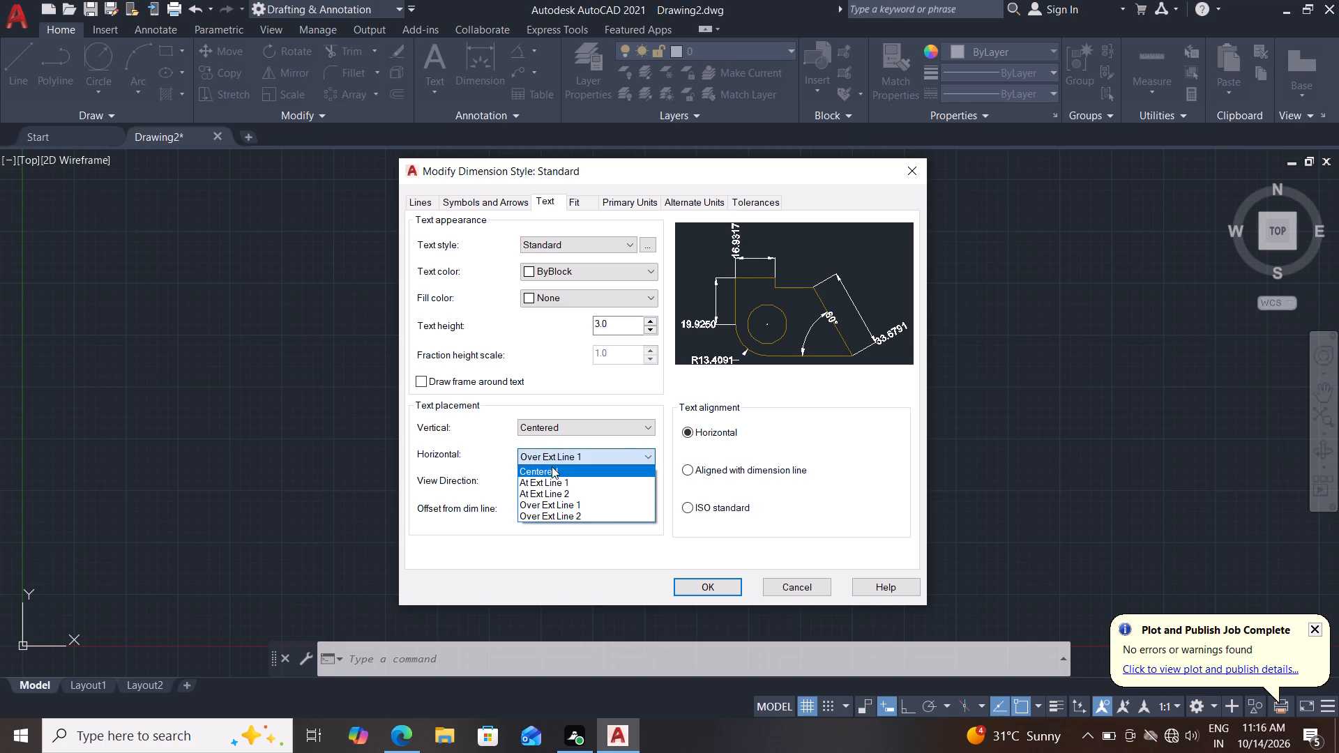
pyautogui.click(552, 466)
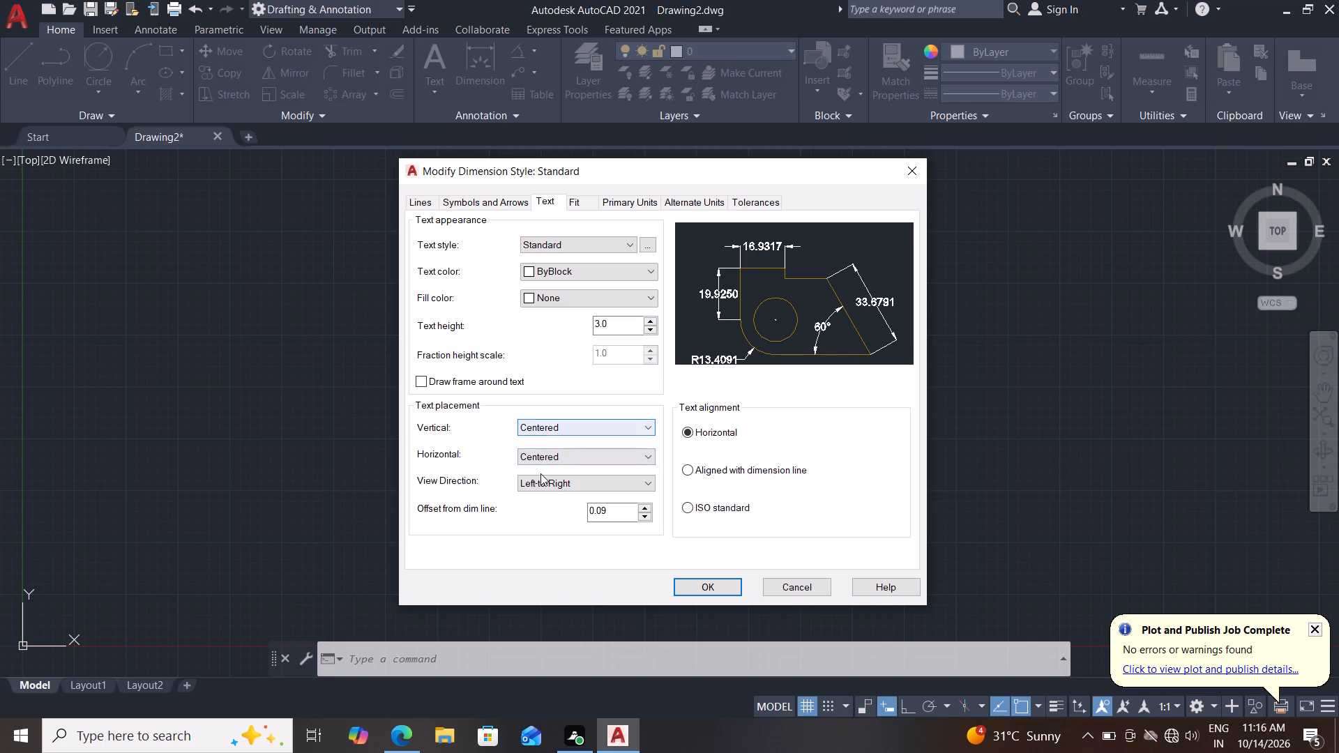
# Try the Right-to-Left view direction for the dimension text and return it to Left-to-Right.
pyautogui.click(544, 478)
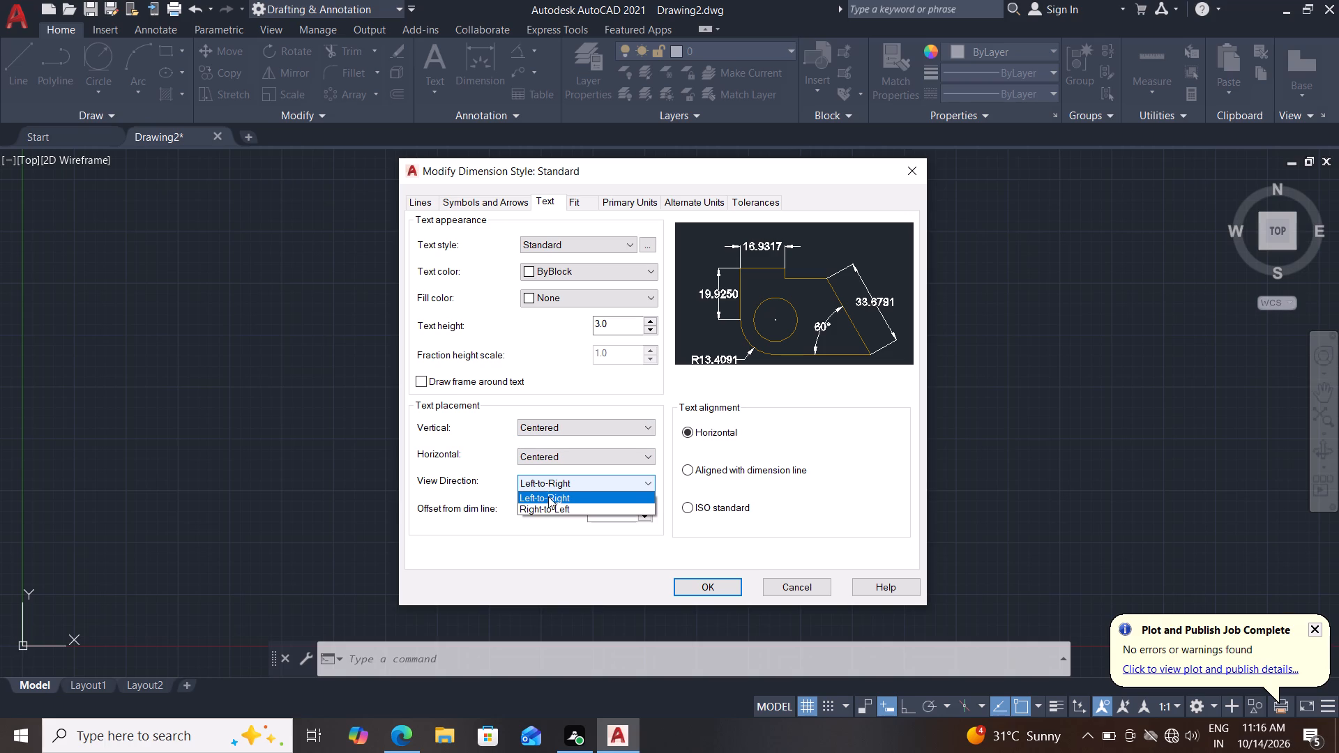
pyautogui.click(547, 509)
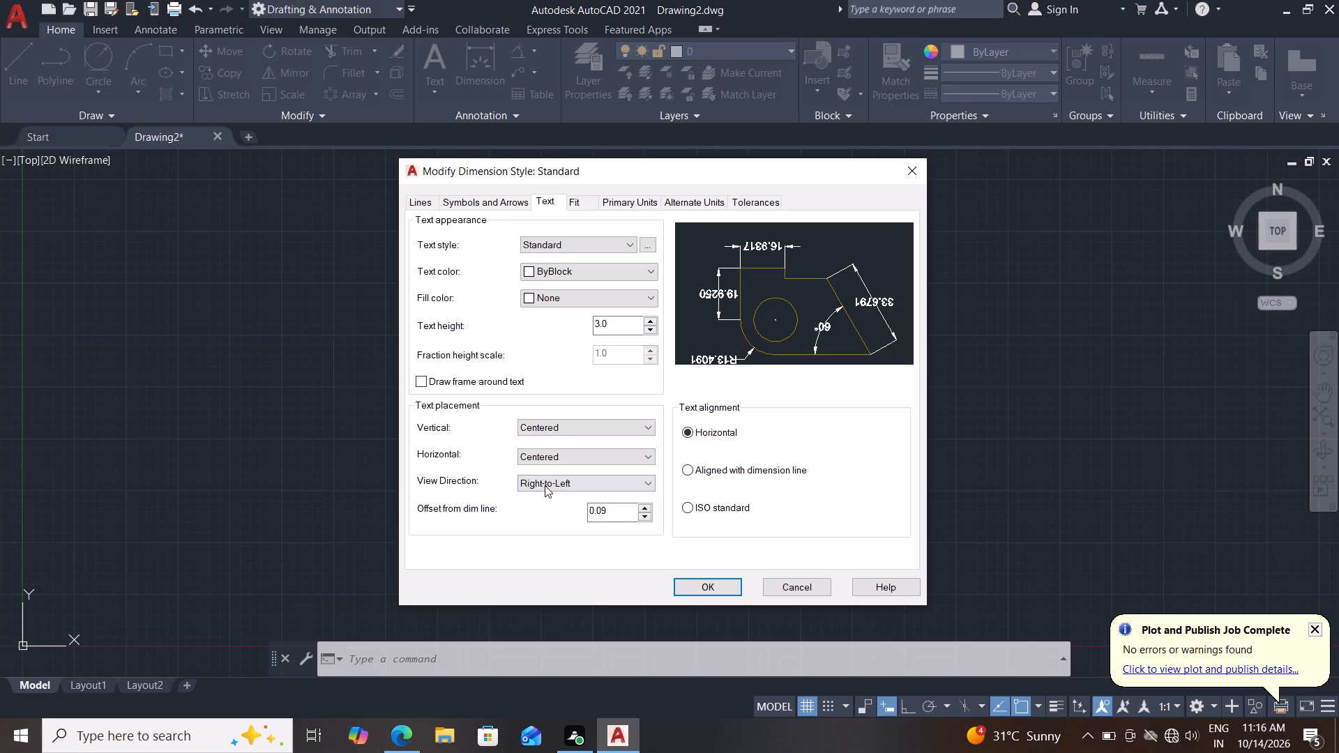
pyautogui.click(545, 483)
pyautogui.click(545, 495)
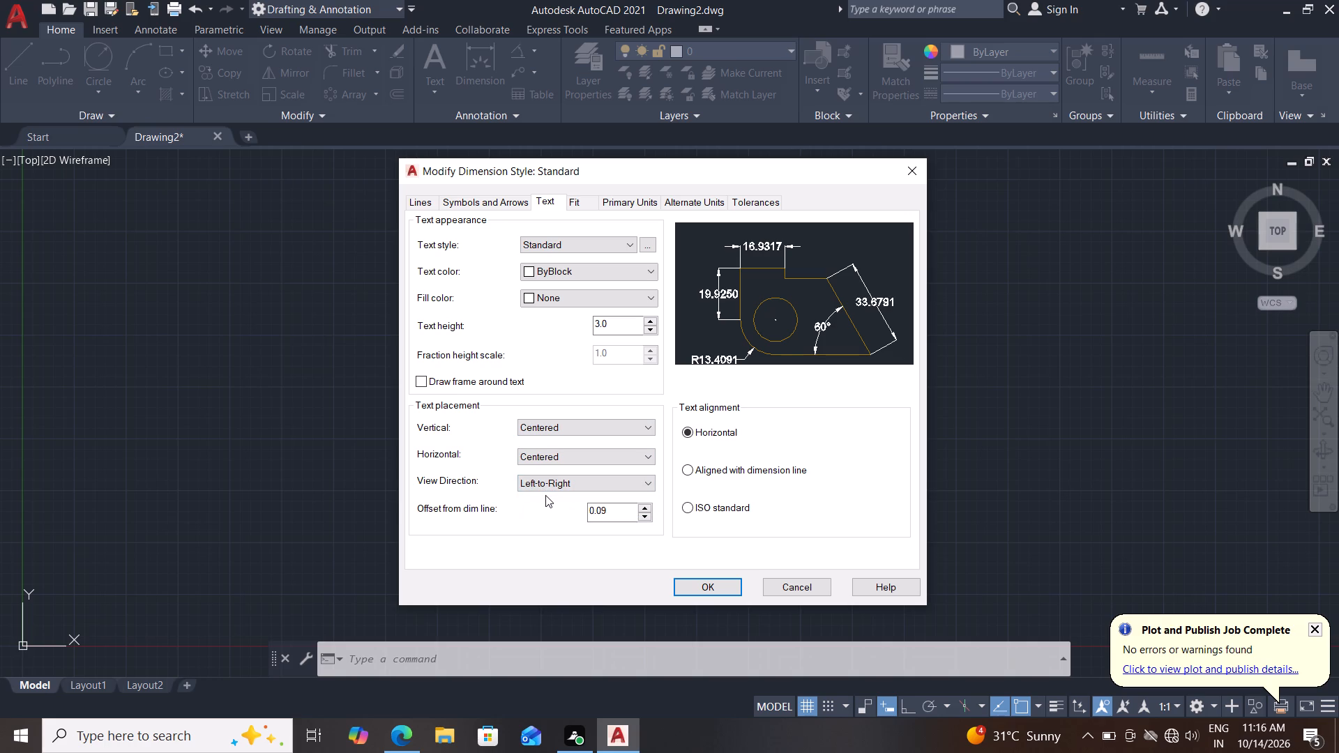
# Set the primary units' linear precision to 0.0 and suppress trailing zeros in linear dimensions.
pyautogui.click(578, 202)
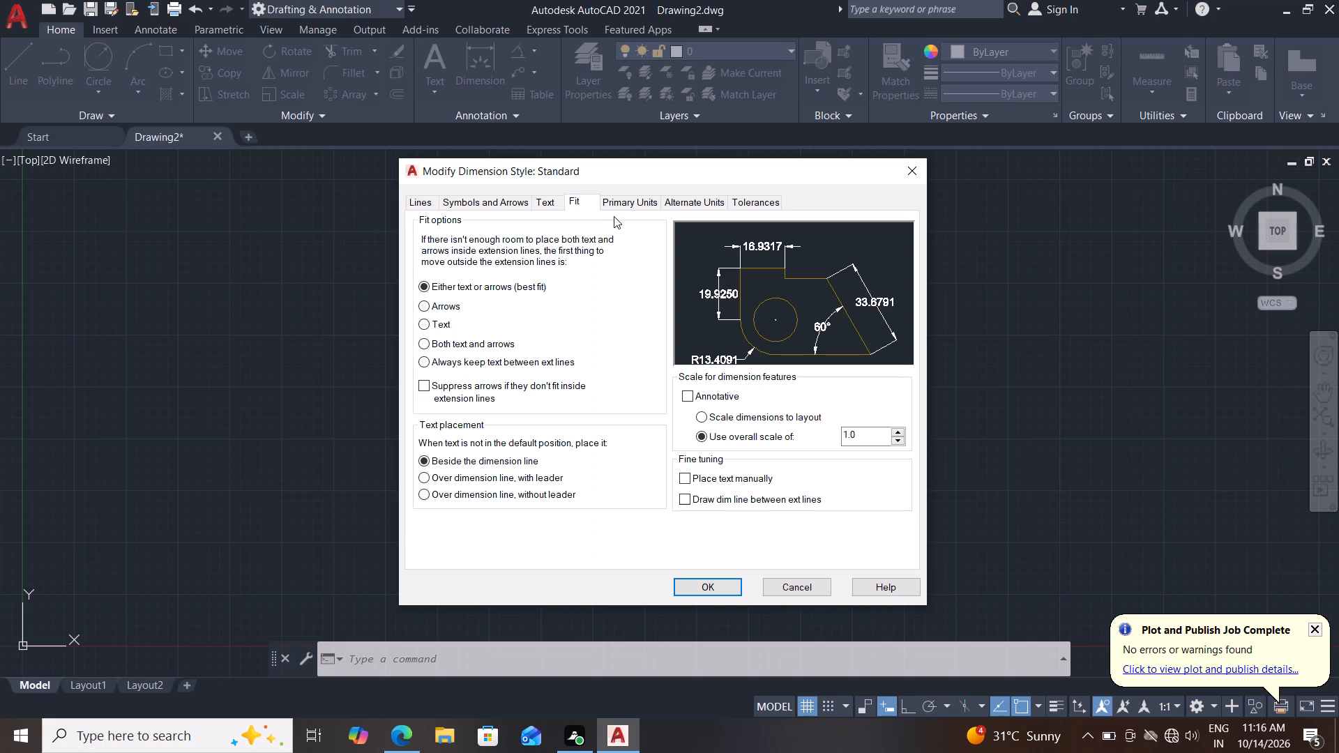
pyautogui.click(635, 204)
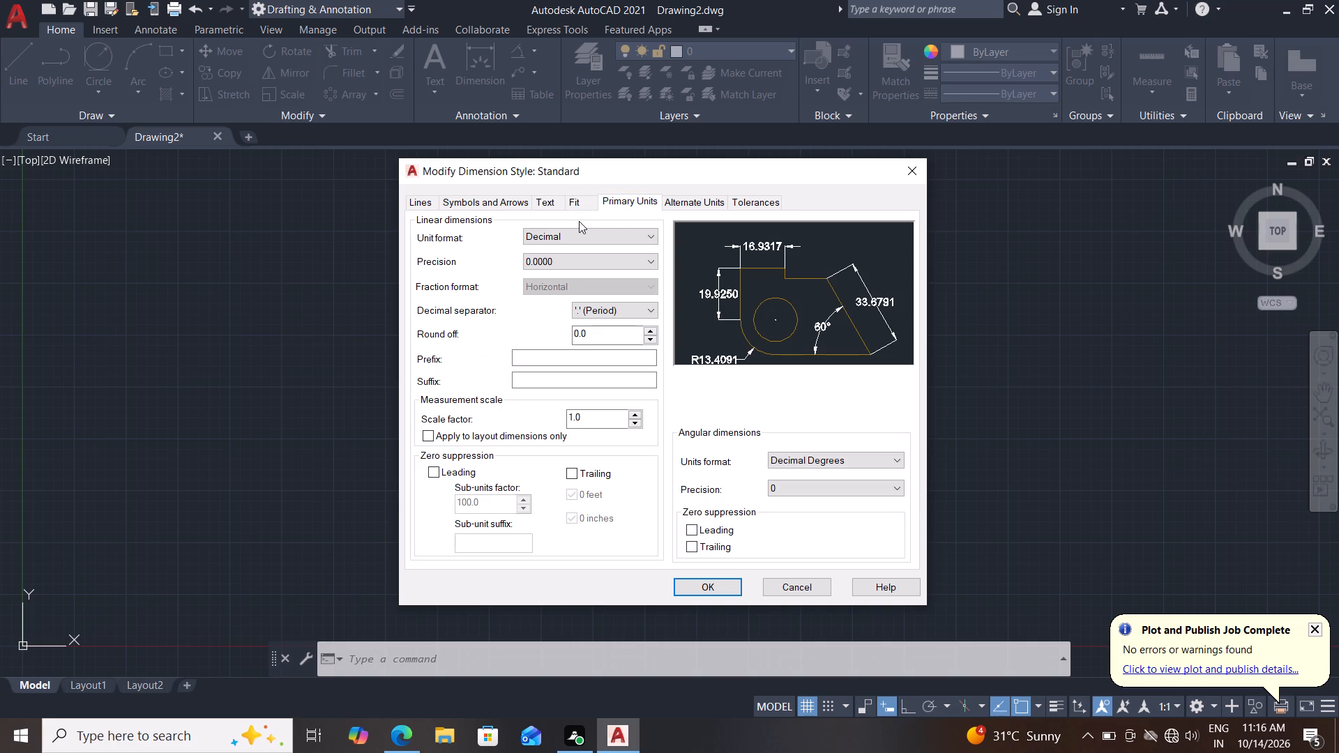
pyautogui.click(561, 259)
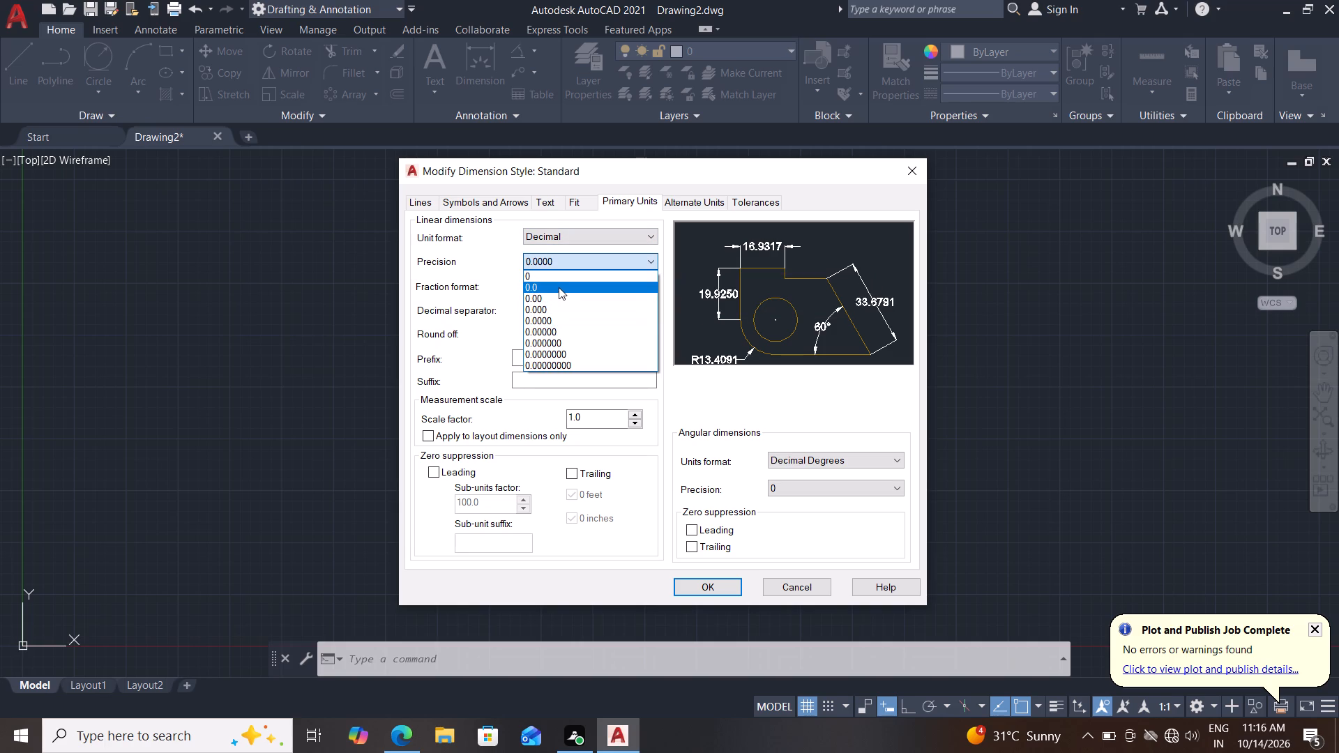
pyautogui.click(558, 288)
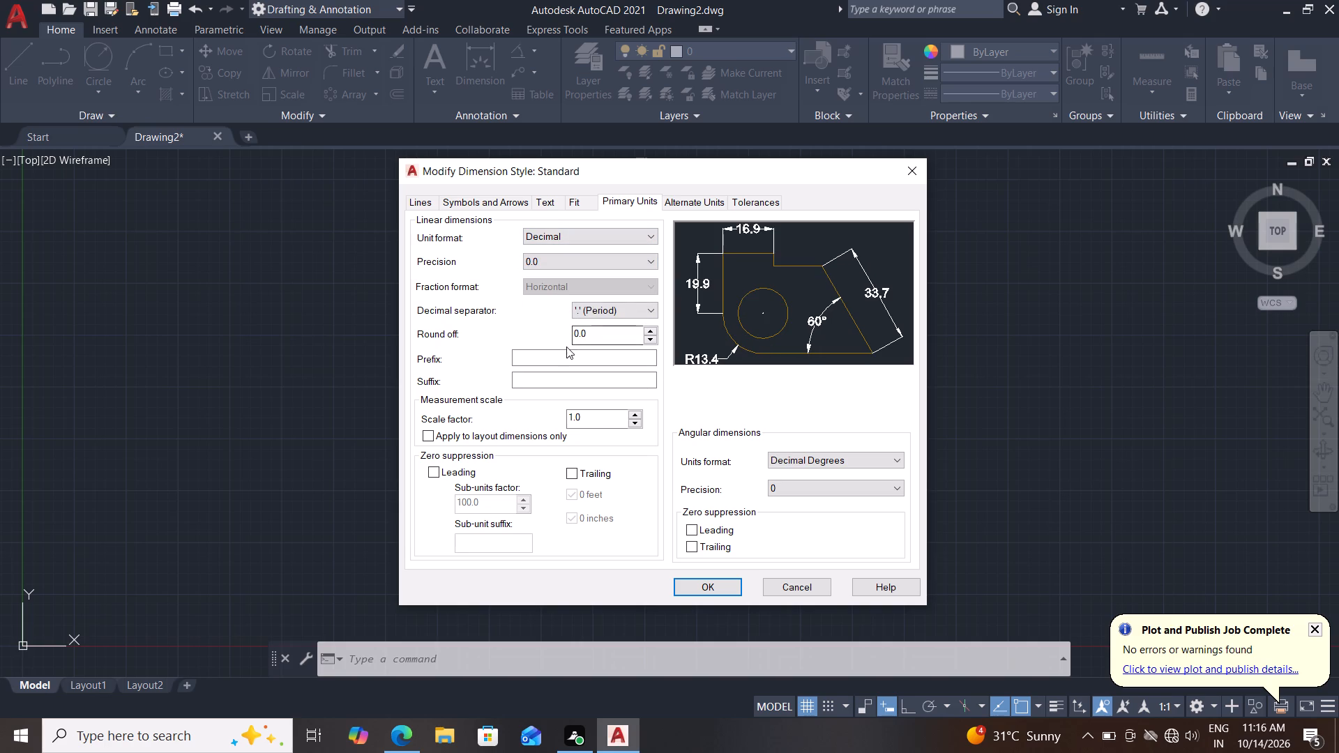
pyautogui.click(570, 474)
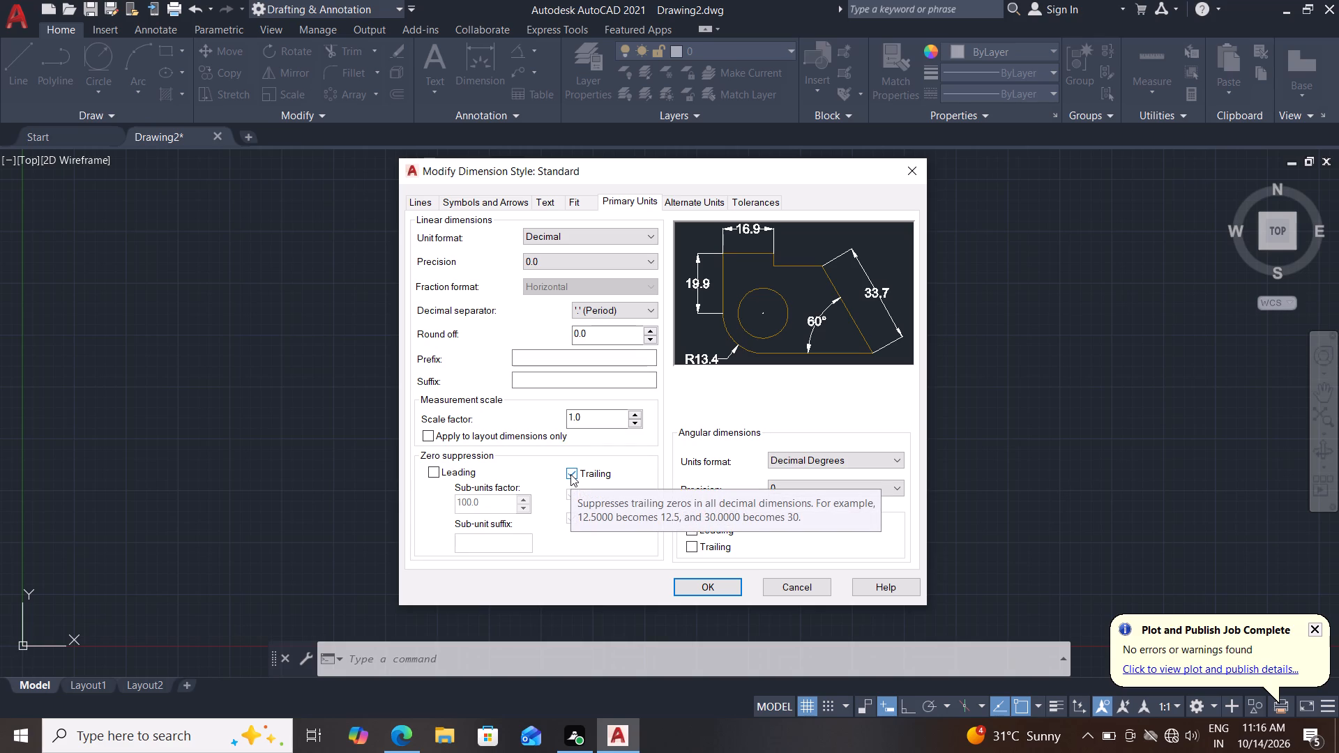
pyautogui.moveTo(527, 347); pyautogui.dragTo(504, 294)
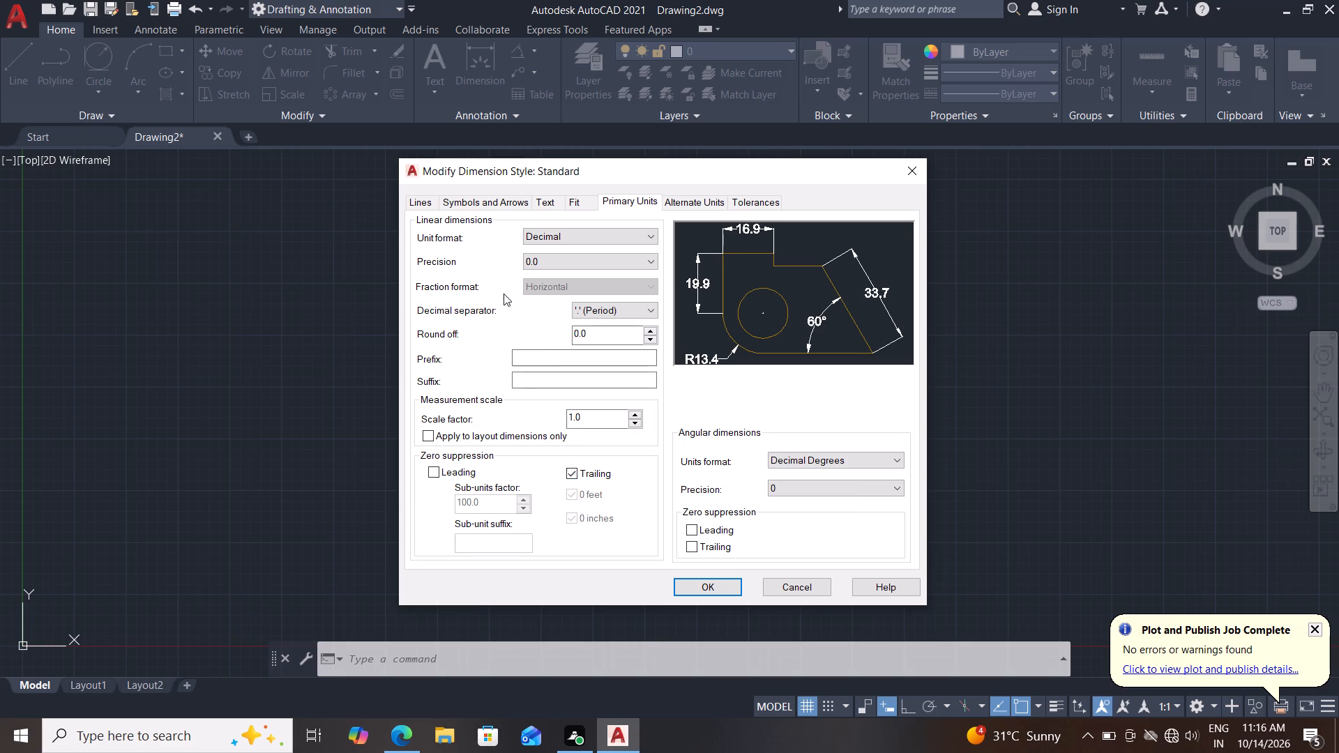
pyautogui.moveTo(504, 294); pyautogui.dragTo(568, 337)
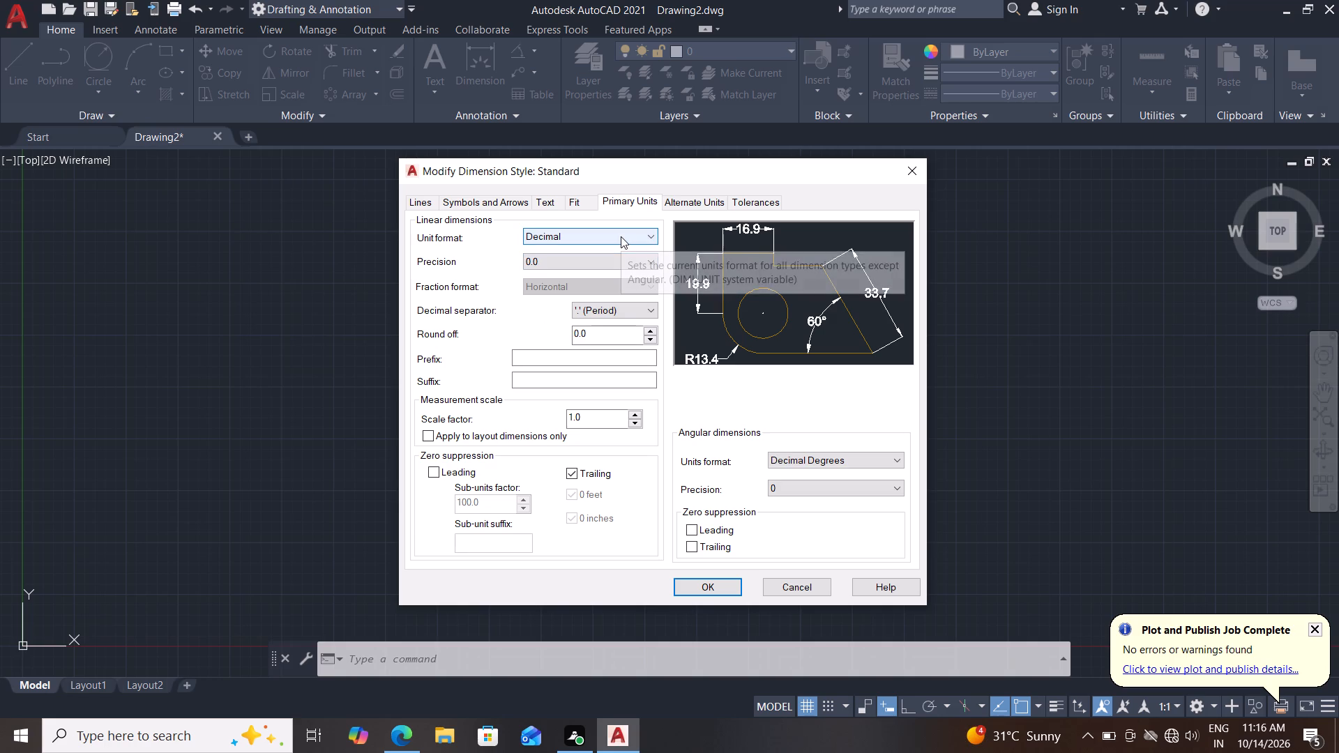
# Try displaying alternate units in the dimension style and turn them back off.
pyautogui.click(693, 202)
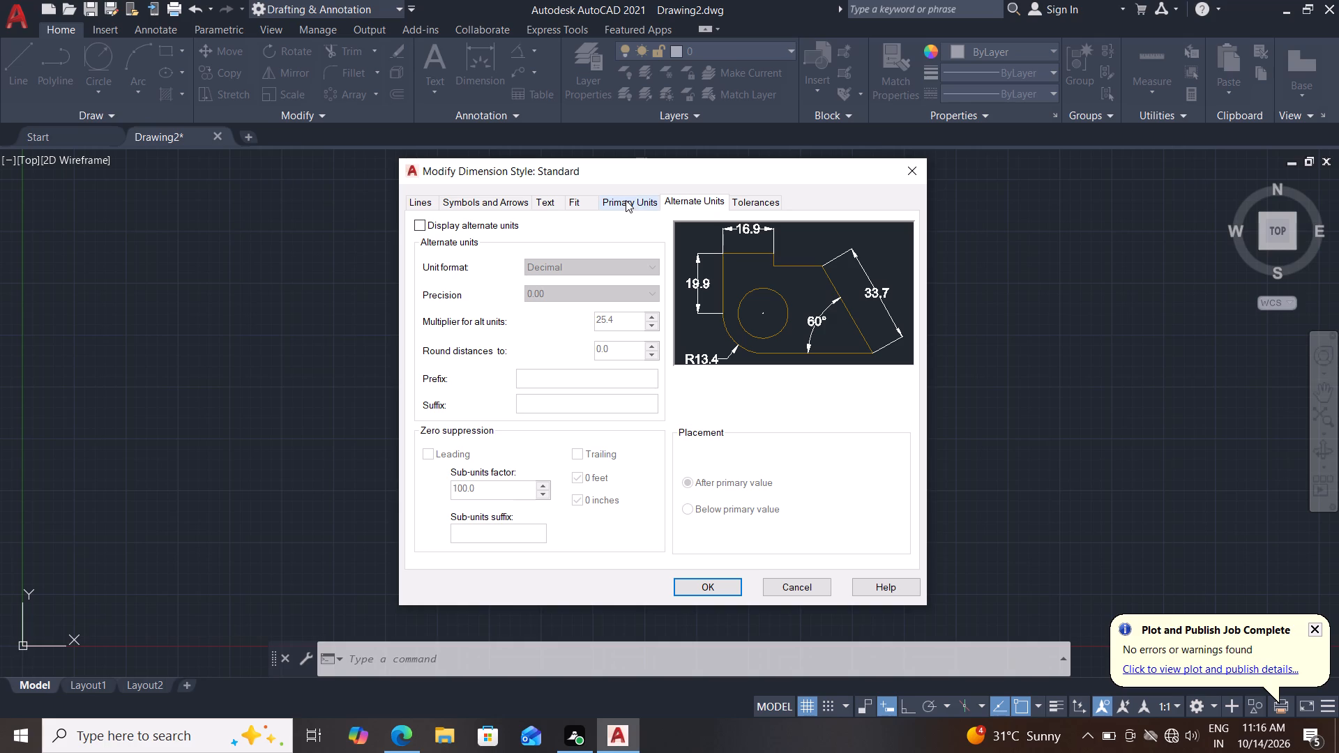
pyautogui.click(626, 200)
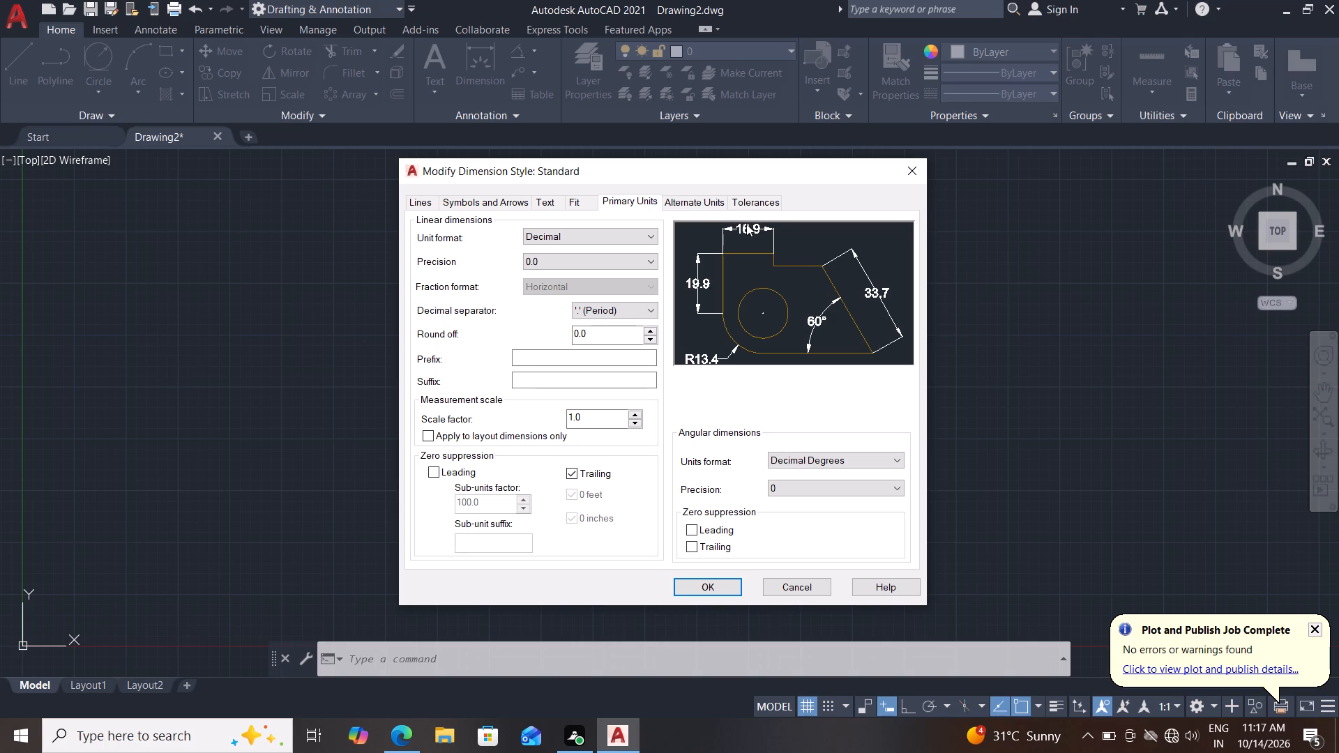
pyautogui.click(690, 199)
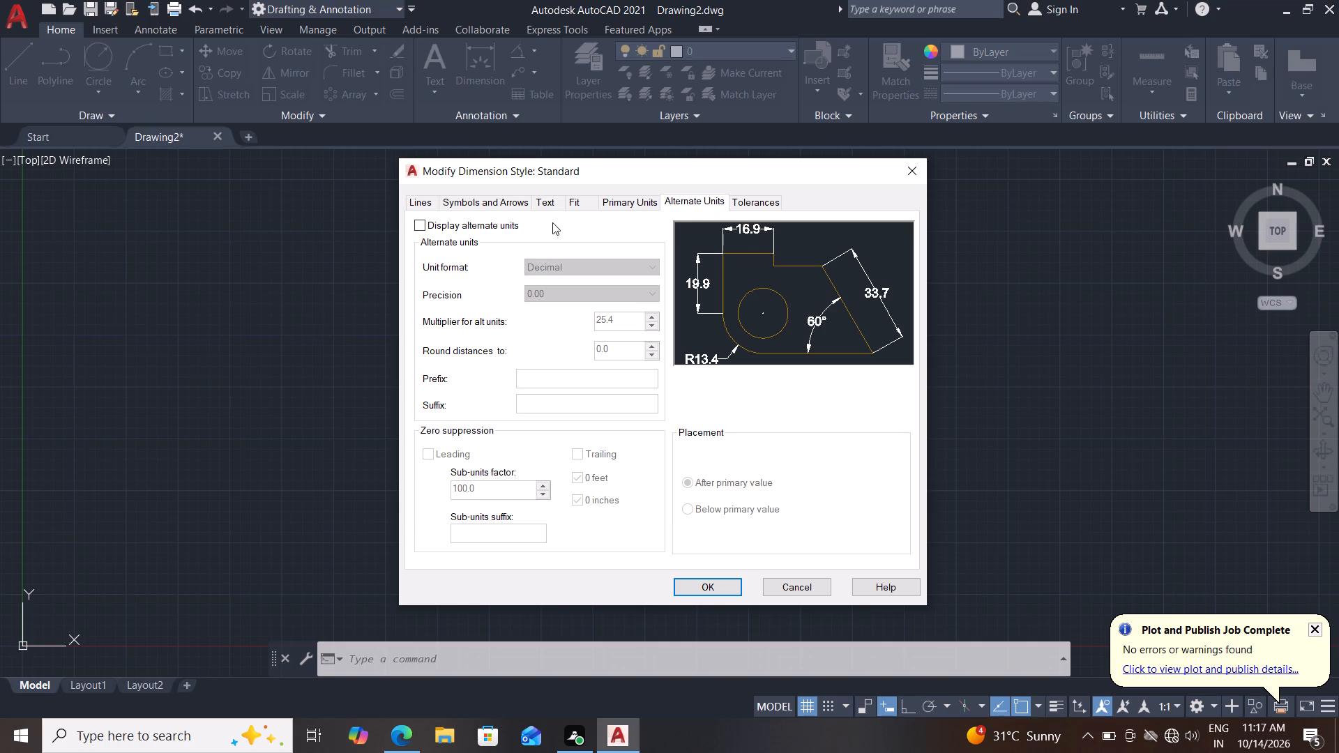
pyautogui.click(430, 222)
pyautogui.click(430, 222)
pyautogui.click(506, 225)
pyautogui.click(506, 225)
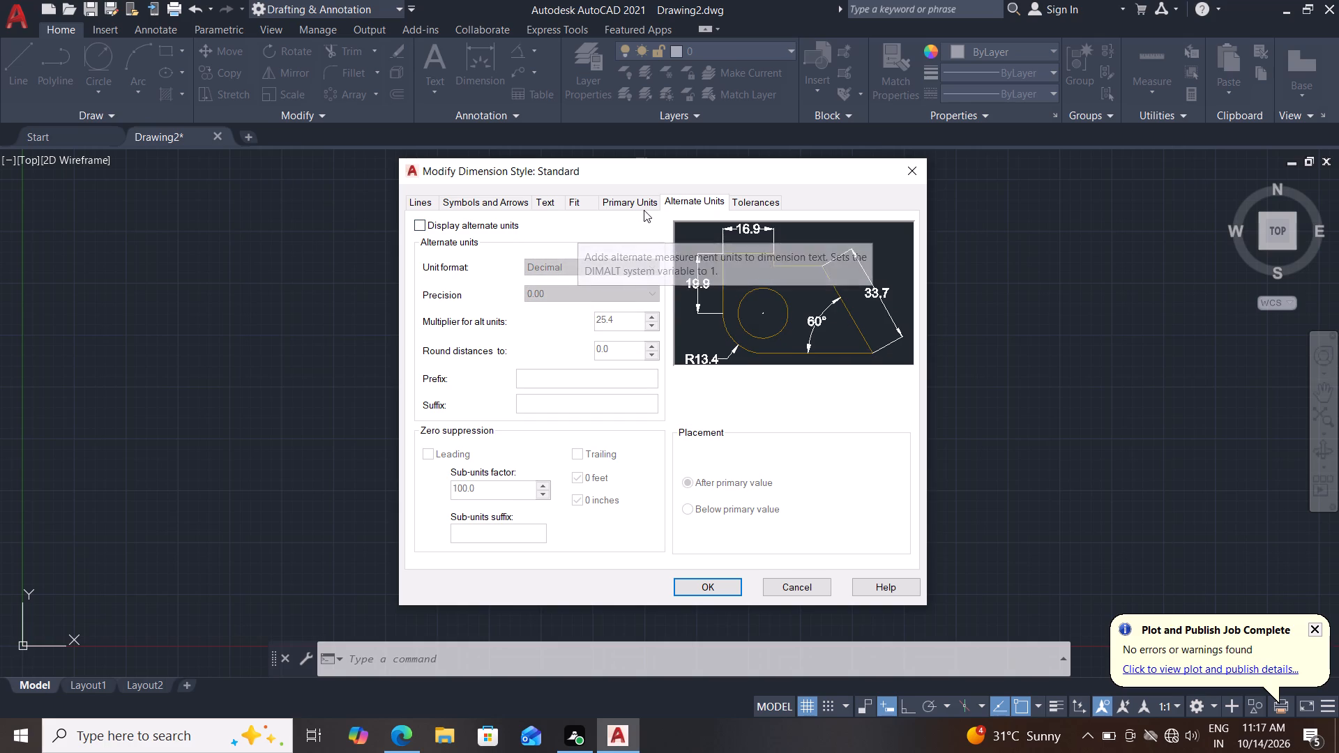
# Check the tolerance settings and accept the modifications to the Standard dimension style.
pyautogui.click(738, 201)
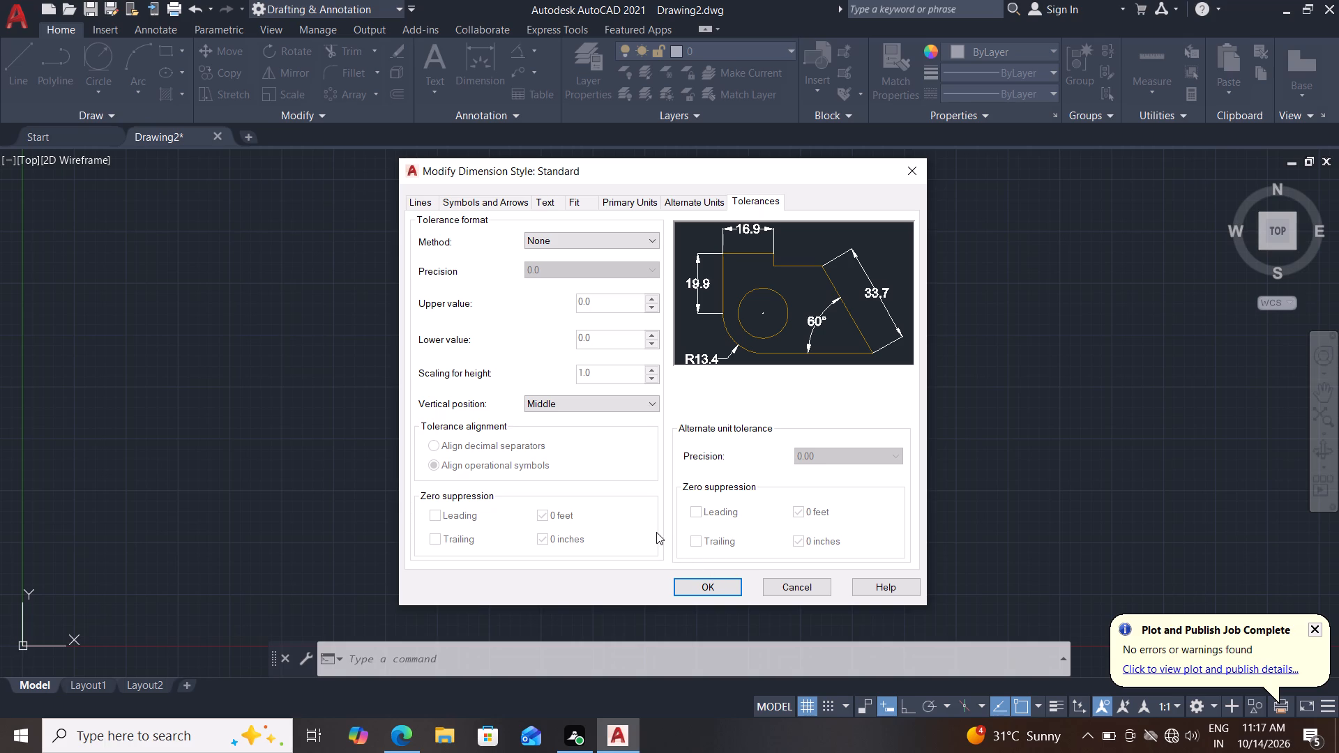
pyautogui.doubleClick(712, 578)
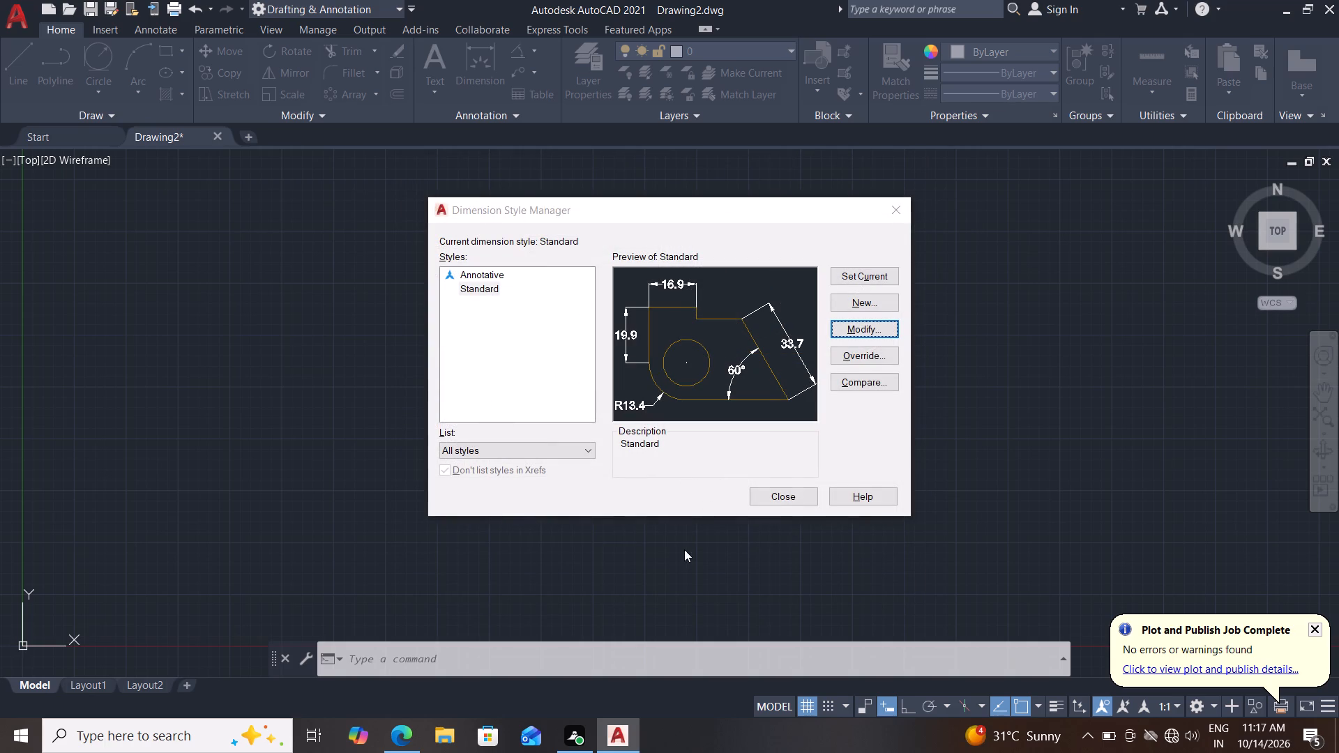
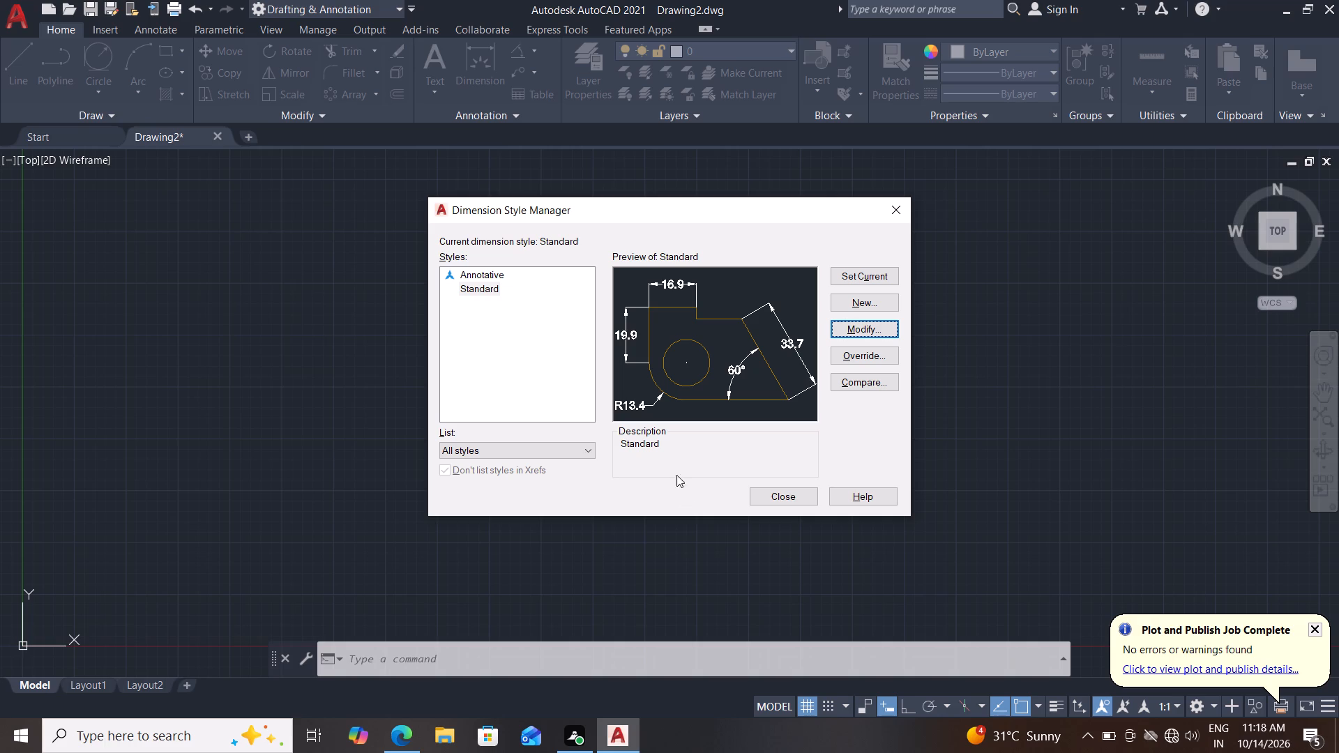
# Close the Dimension Style Manager.
pyautogui.click(766, 494)
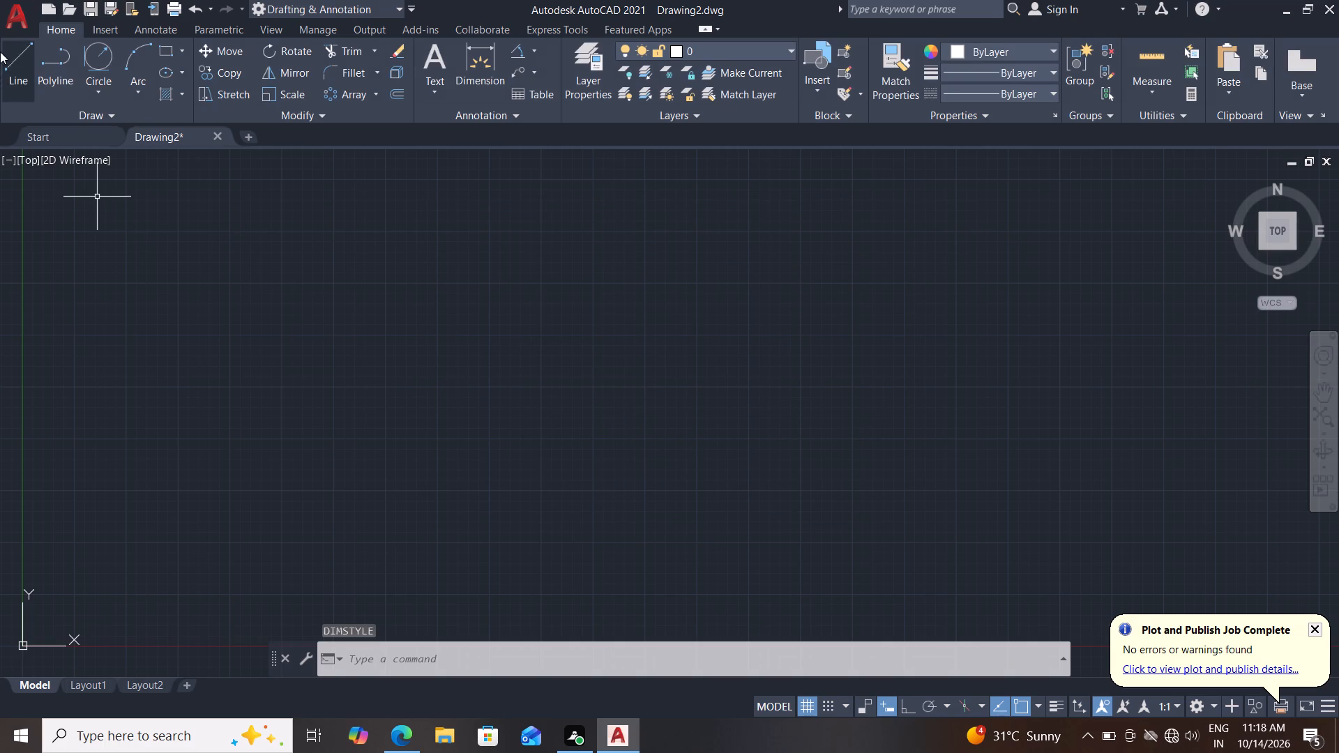
# With Ortho on, draw an 11.4 mm horizontal line to the right as the profile's first bottom edge.
pyautogui.click(8, 73)
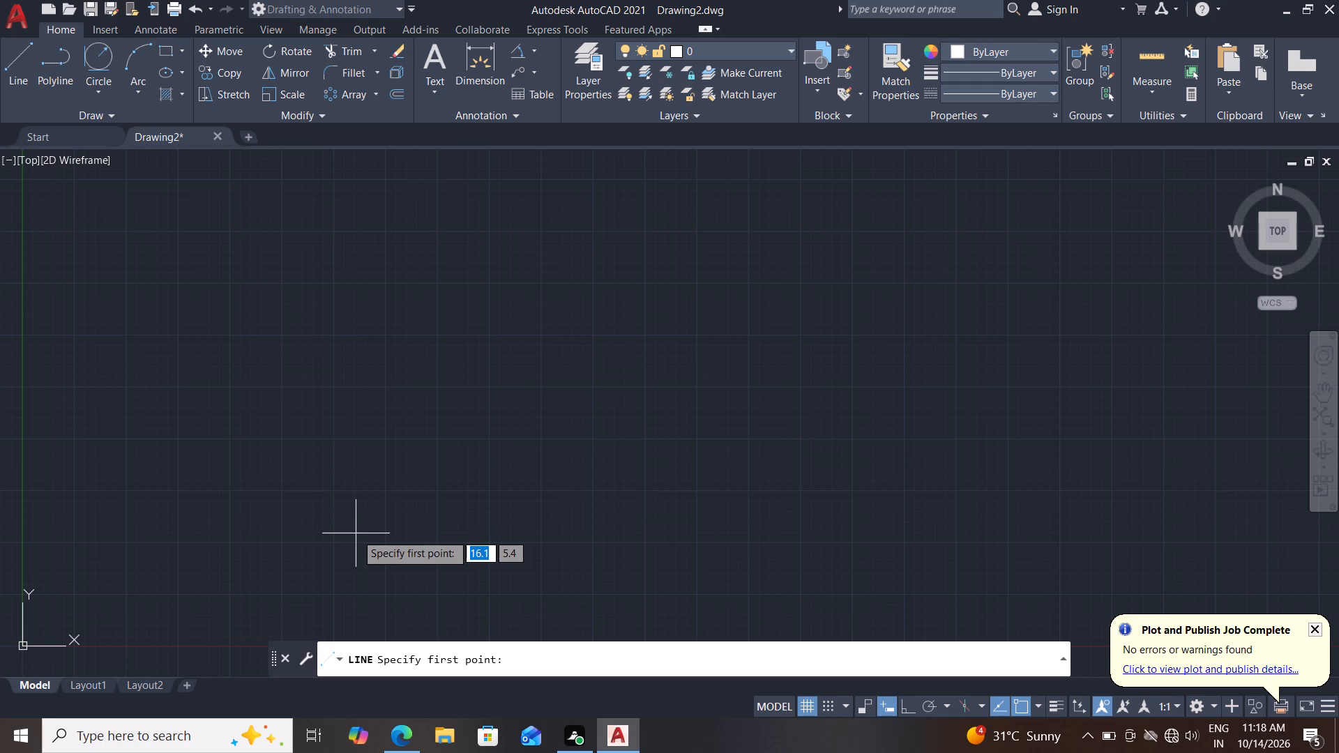
pyautogui.click(303, 544)
pyautogui.press('F8')
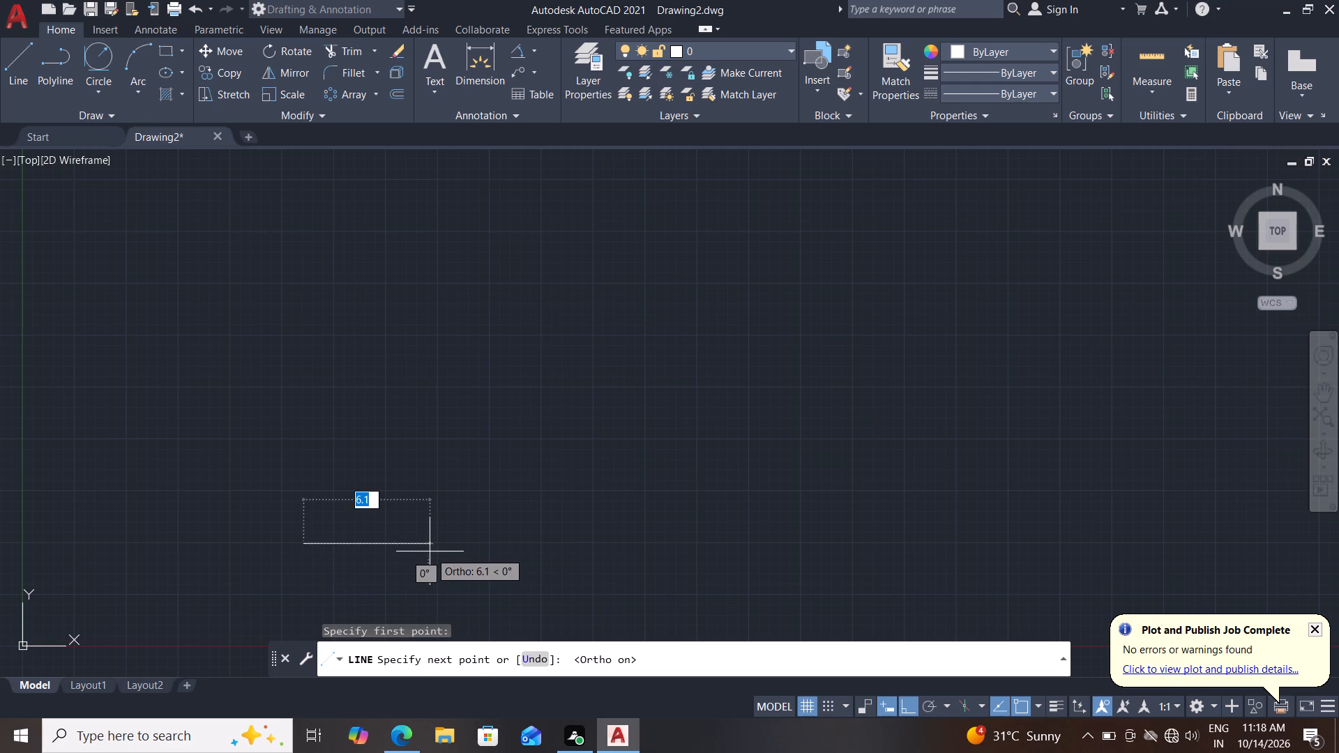
pyautogui.write('11.4')
pyautogui.press('Return')
pyautogui.press('Escape')
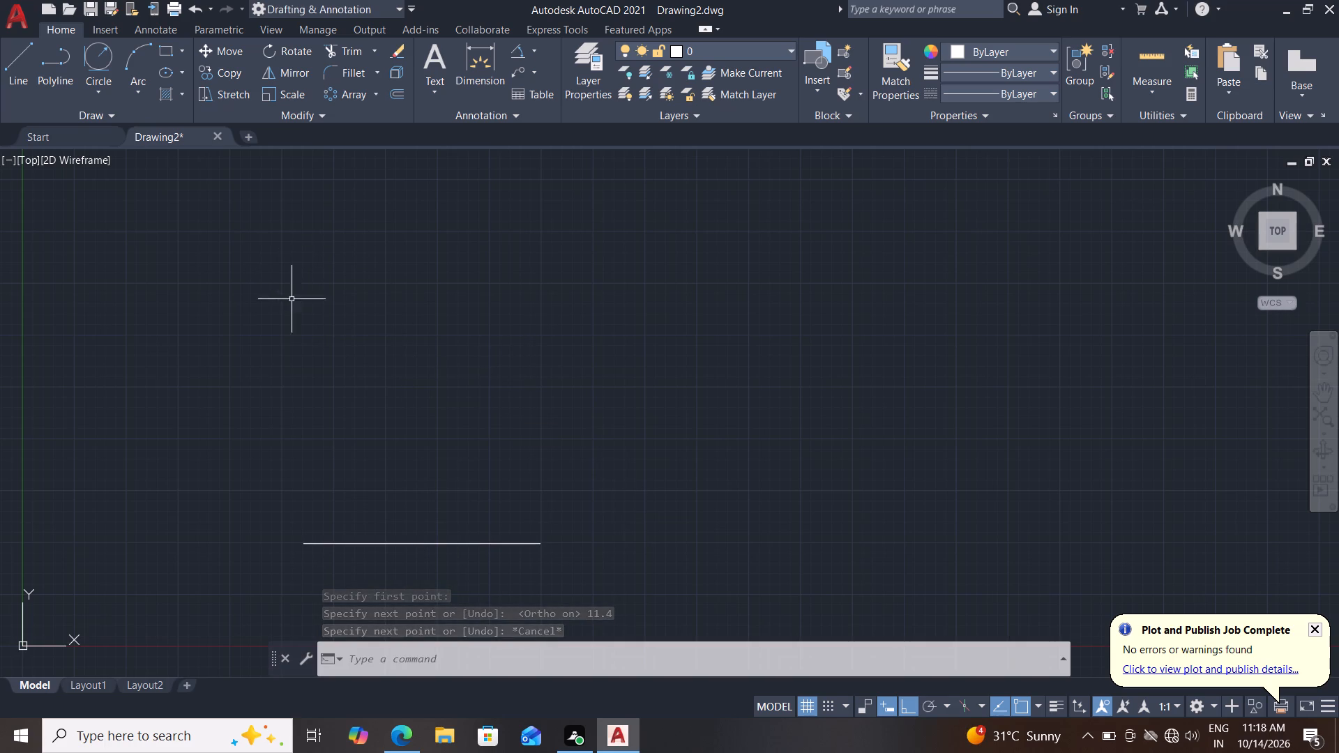
# From the bottom line's right end, draw a line 4.2 mm up and continue it 5 mm to the right.
pyautogui.click(1, 57)
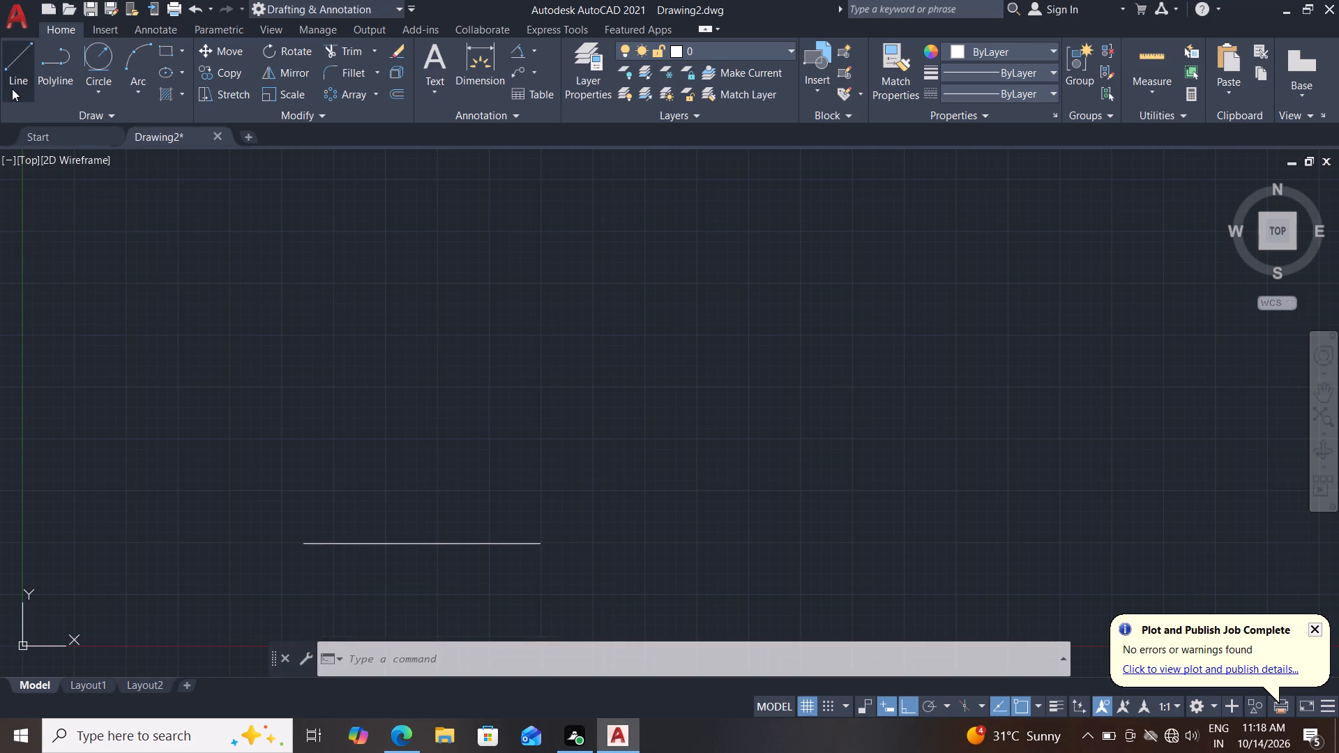
pyautogui.click(12, 89)
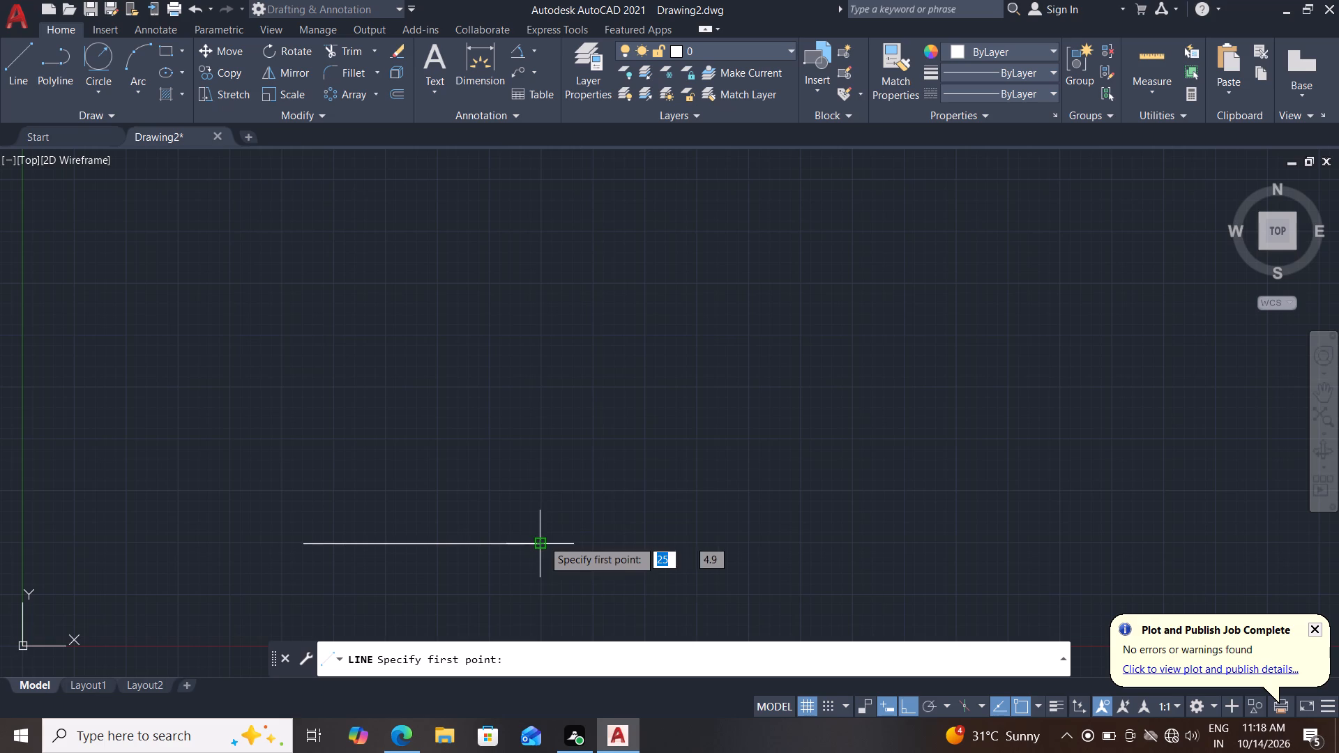
pyautogui.click(543, 540)
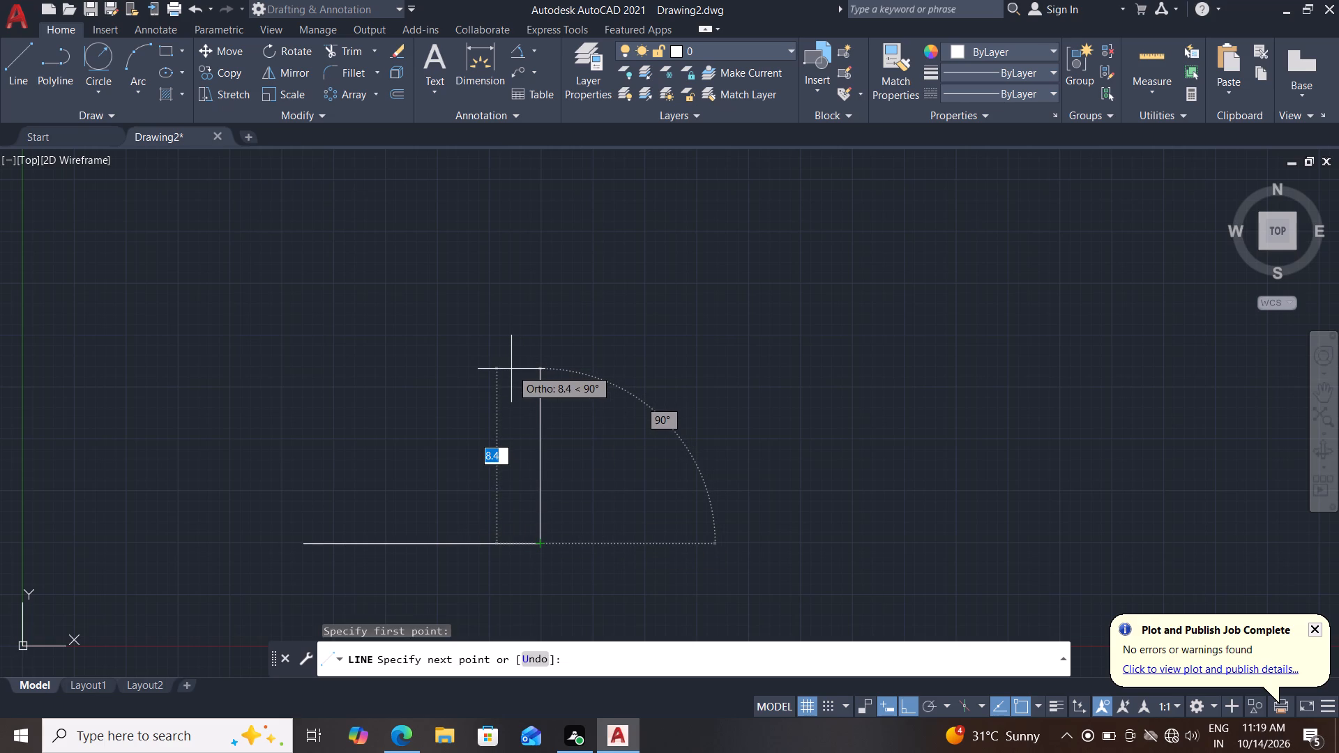
pyautogui.write('4.2')
pyautogui.press('Return')
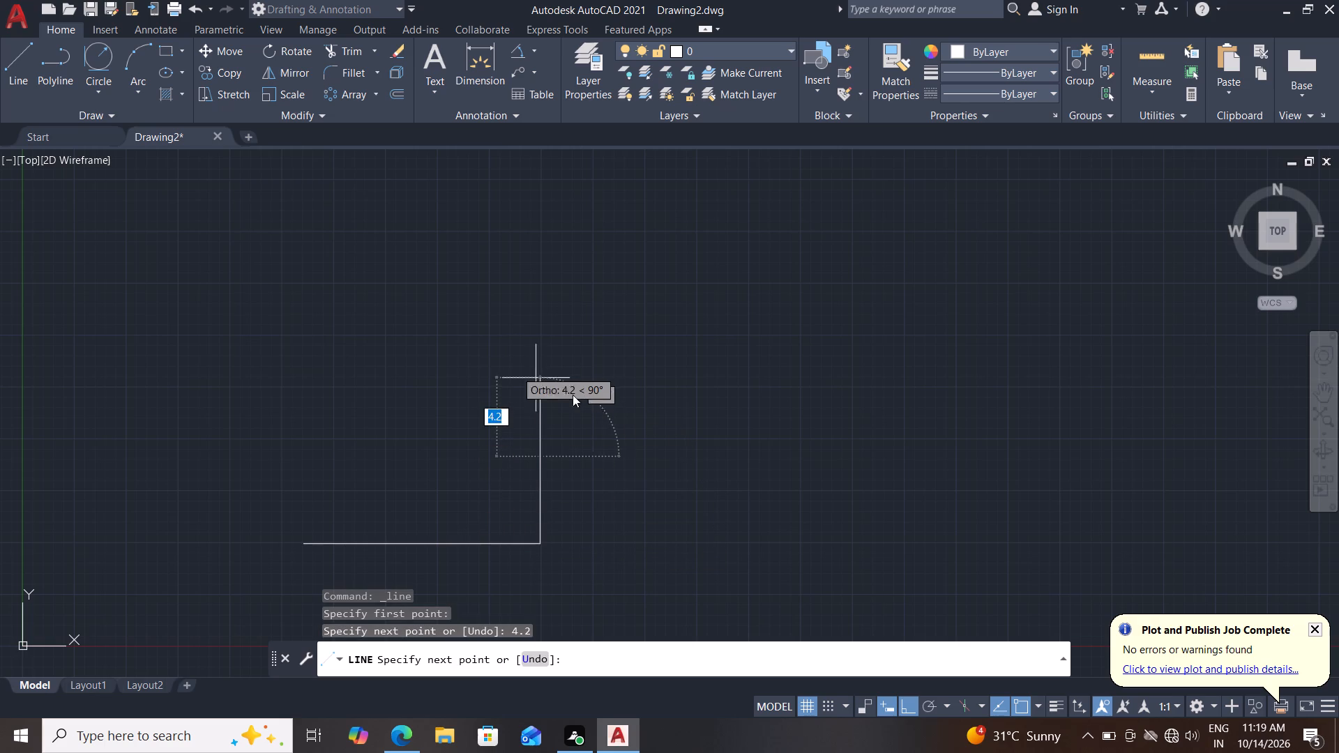
pyautogui.press('5')
pyautogui.press('Return')
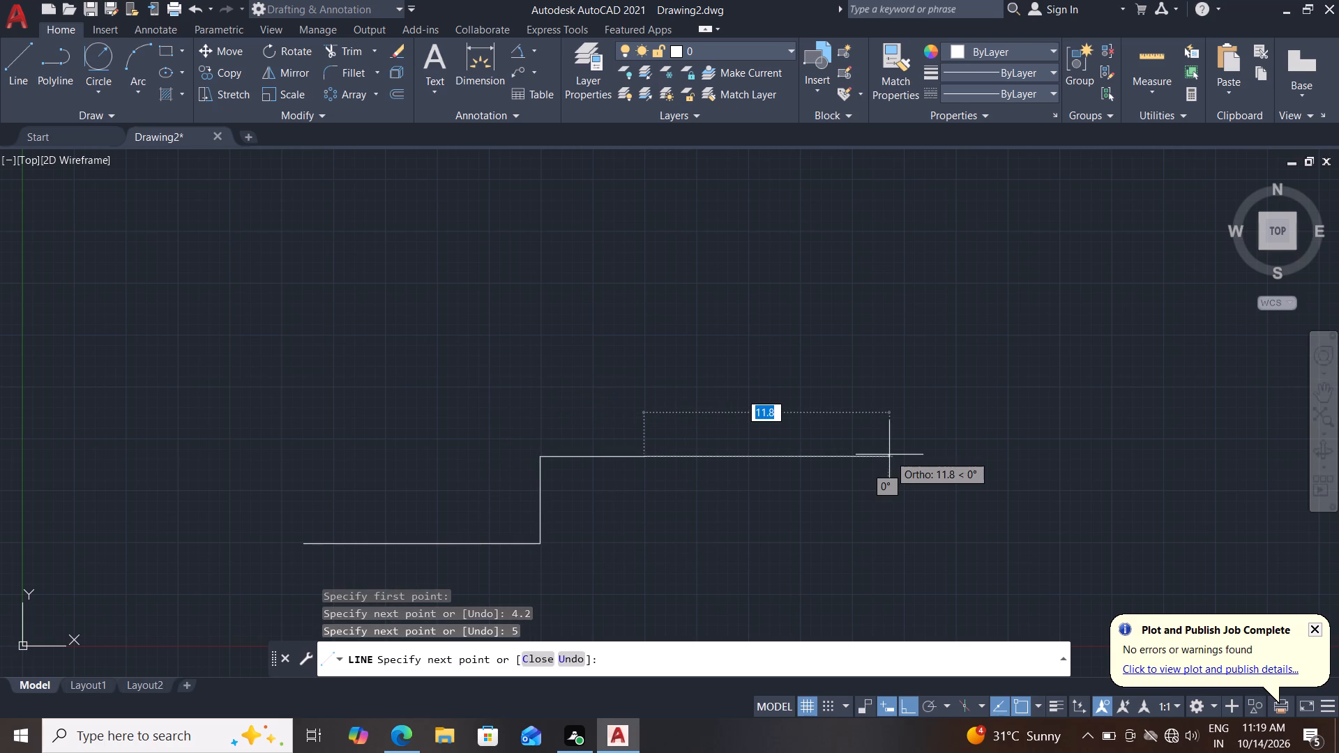
pyautogui.press('Escape')
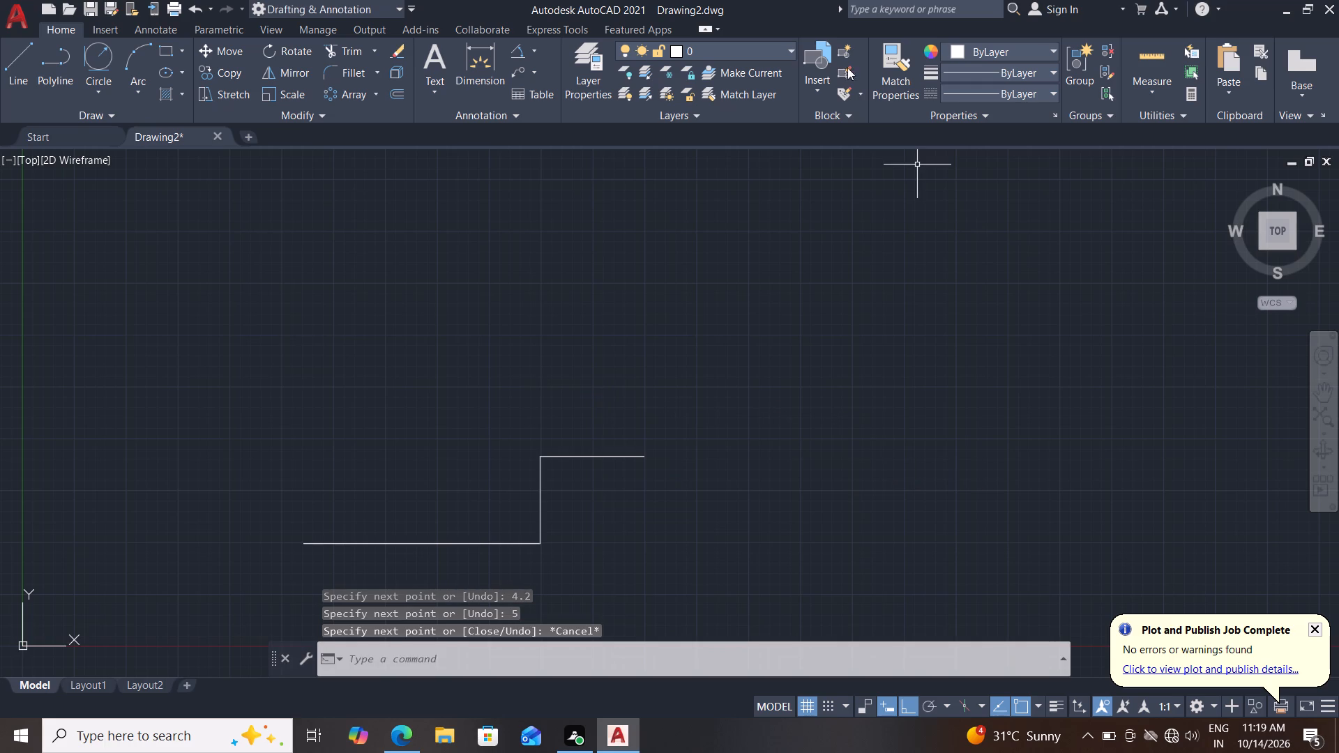
# Draw a 5 mm radius circle centred on the free end of the 5 mm line, reaching the top of the 4.2 mm line.
pyautogui.click(107, 90)
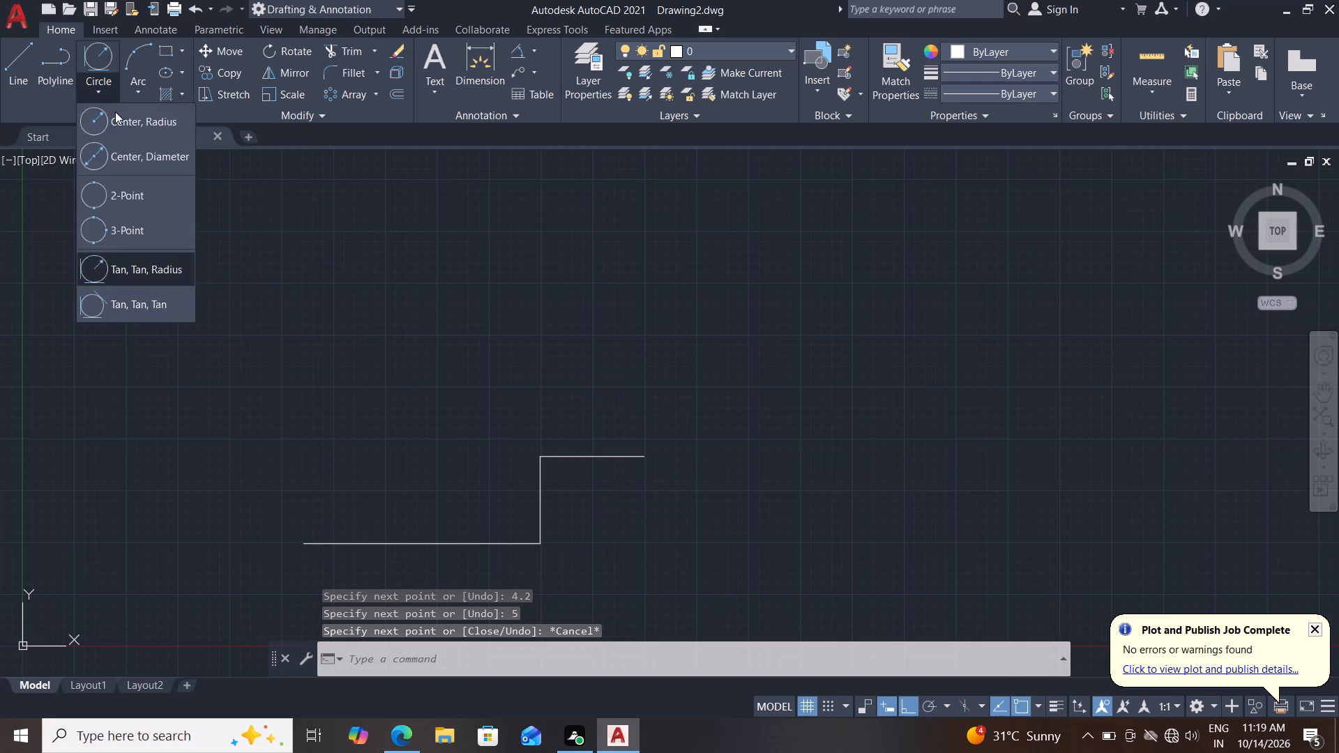
pyautogui.click(116, 115)
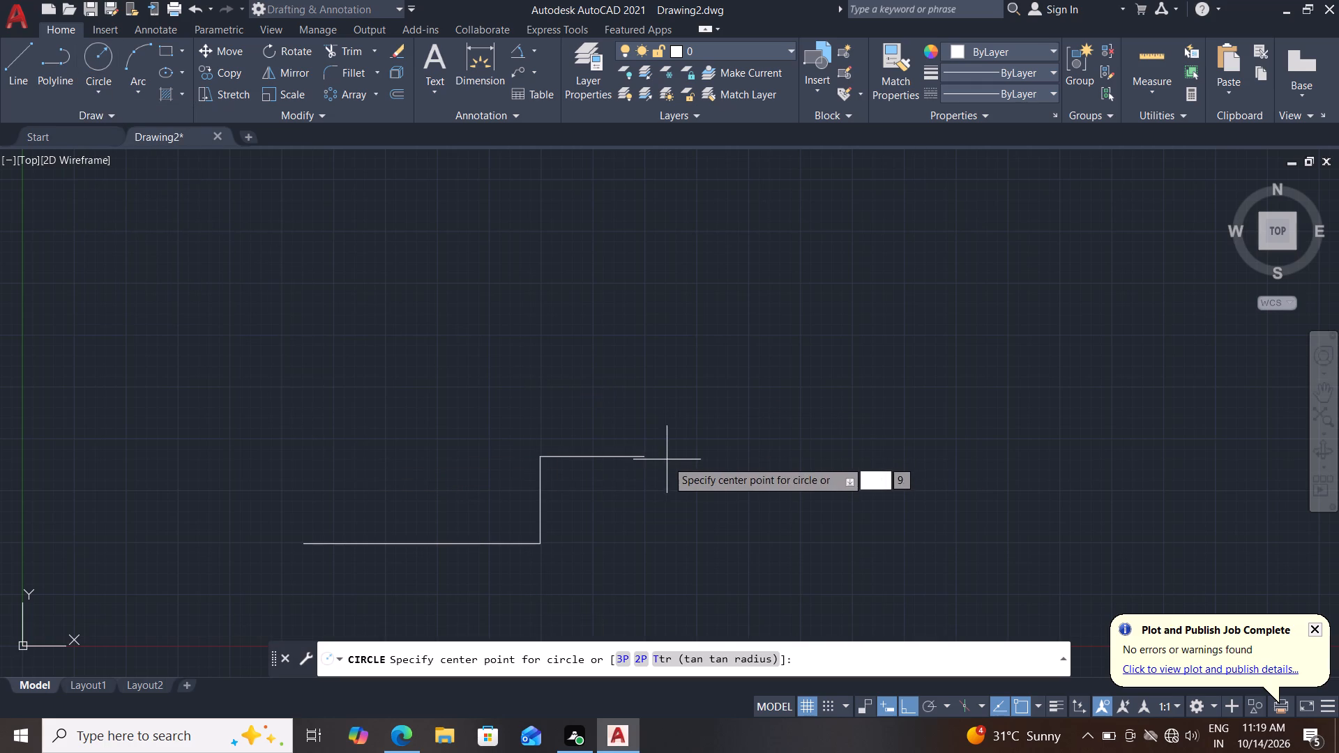
pyautogui.click(640, 461)
pyautogui.click(536, 459)
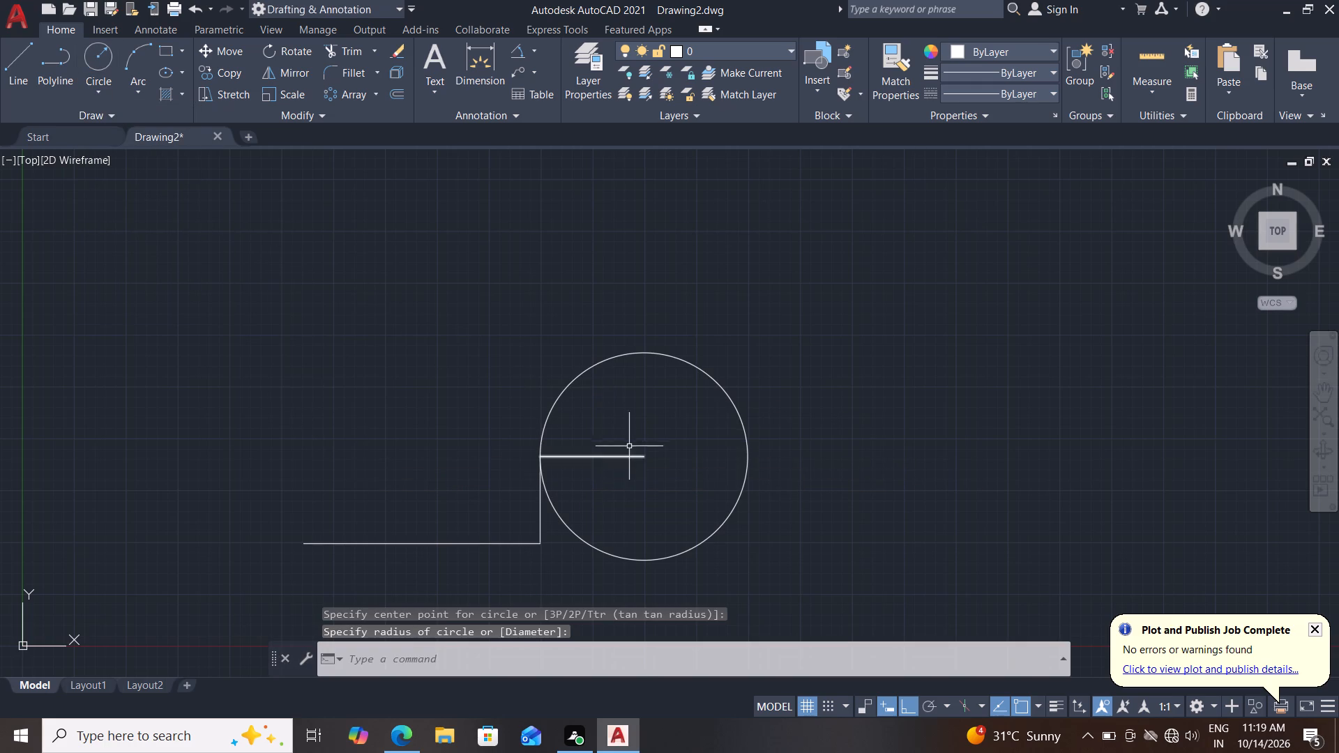
# Delete the 5 mm horizontal construction line inside the circle.
pyautogui.click(631, 444)
pyautogui.click(610, 471)
pyautogui.press('Delete')
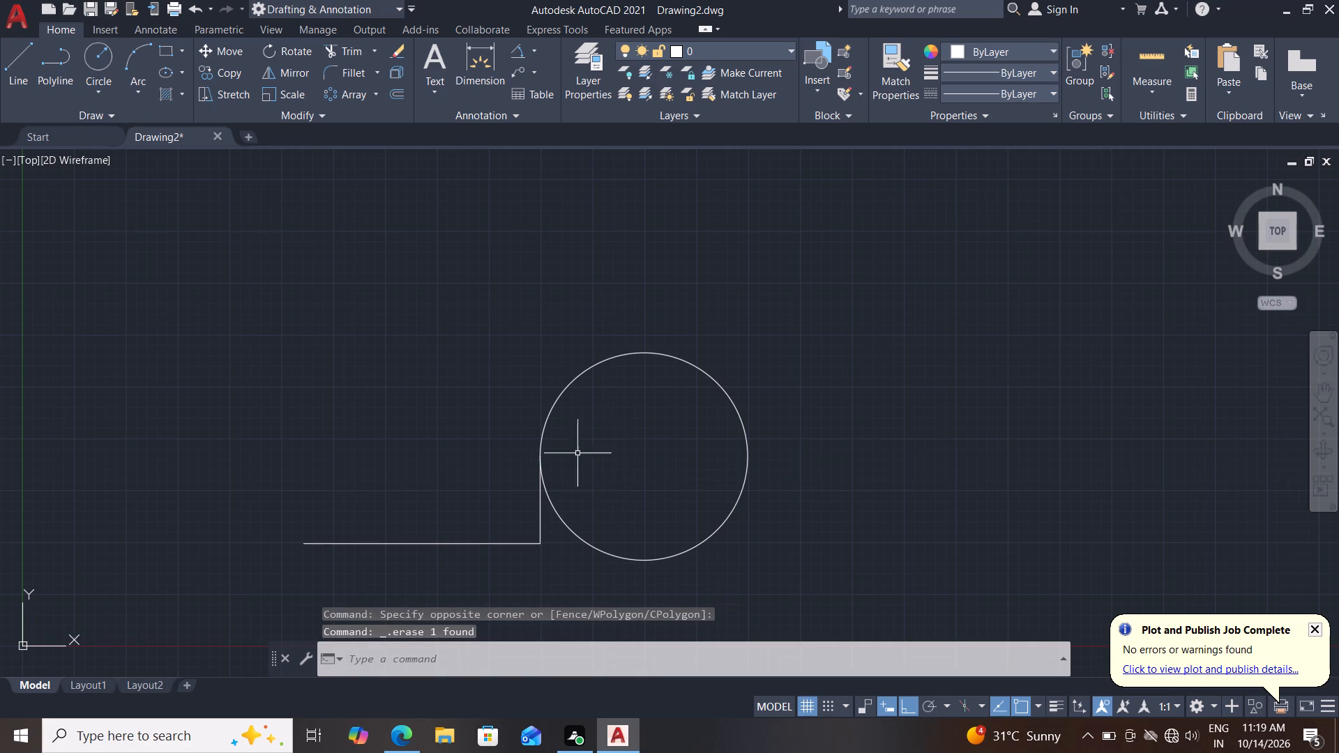
# From the circle's right quadrant, draw connected lines 4.2 mm down, 9.9 mm right and 18 mm up.
pyautogui.click(12, 86)
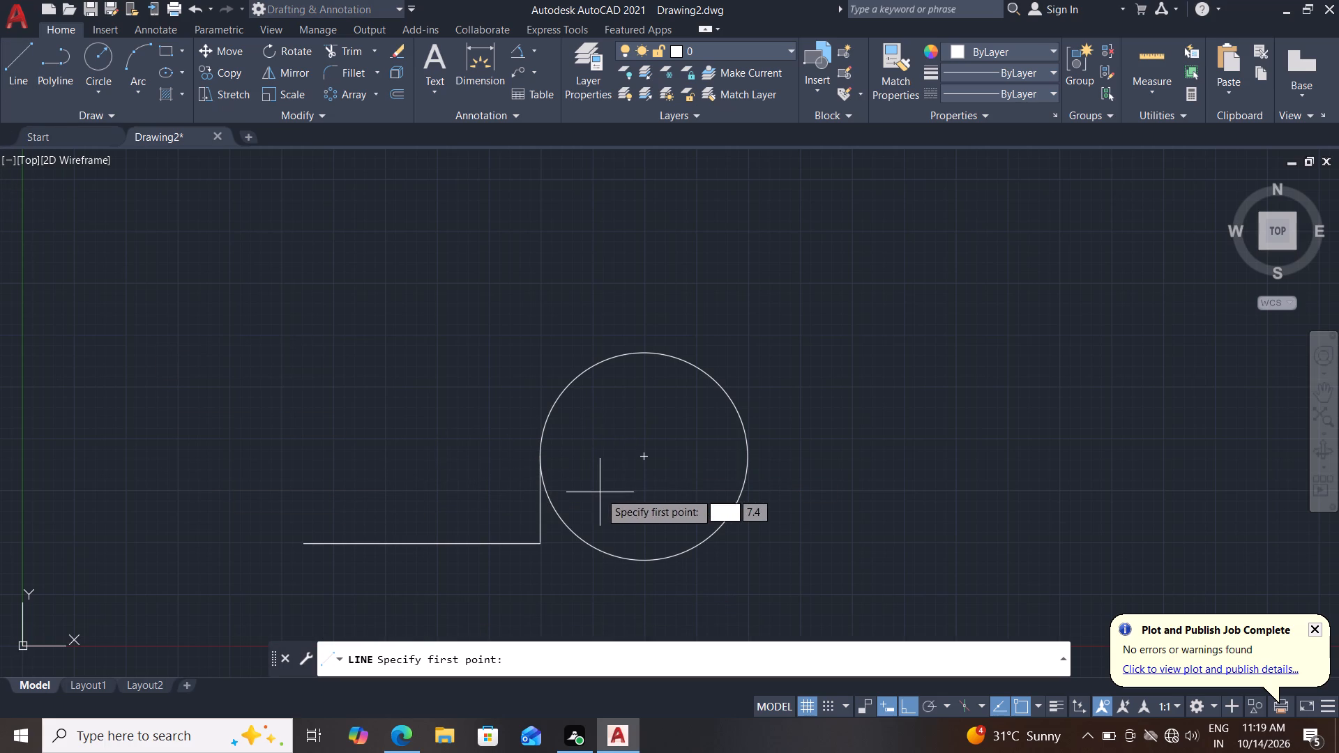
pyautogui.click(739, 452)
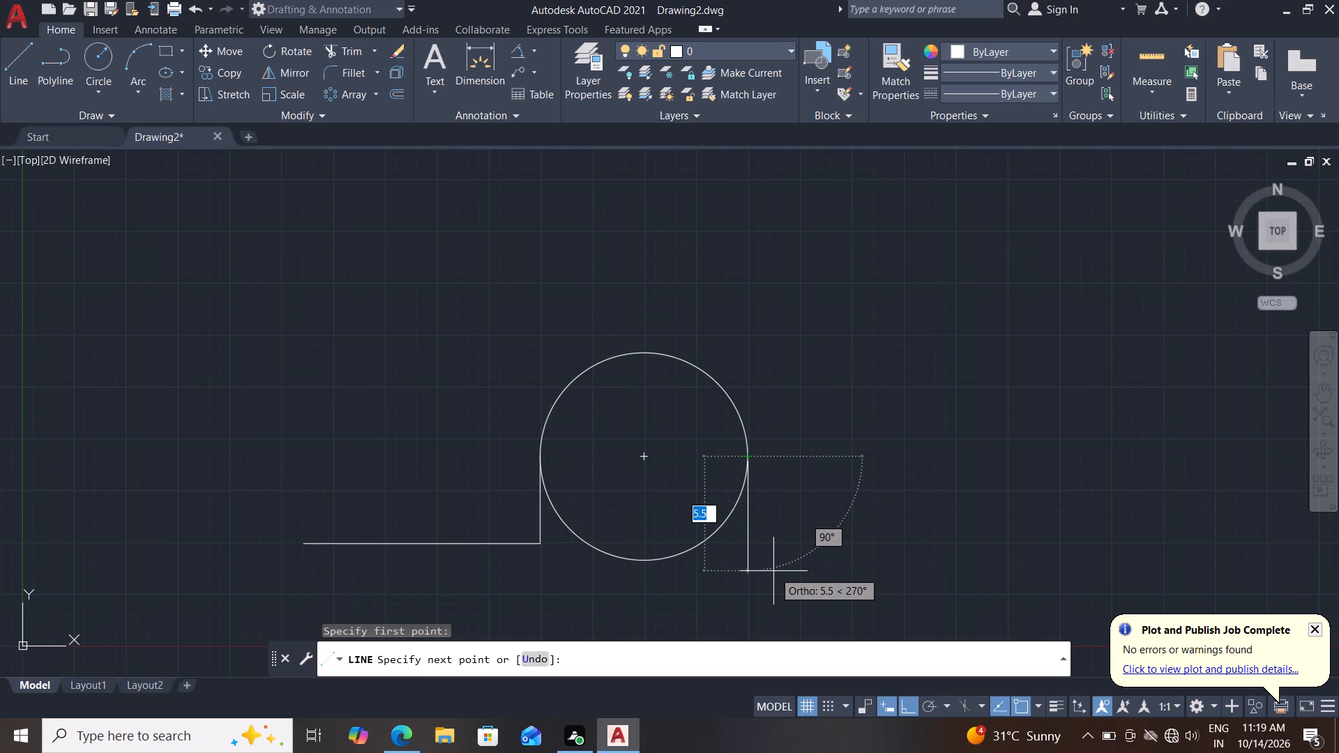
pyautogui.write('4.')
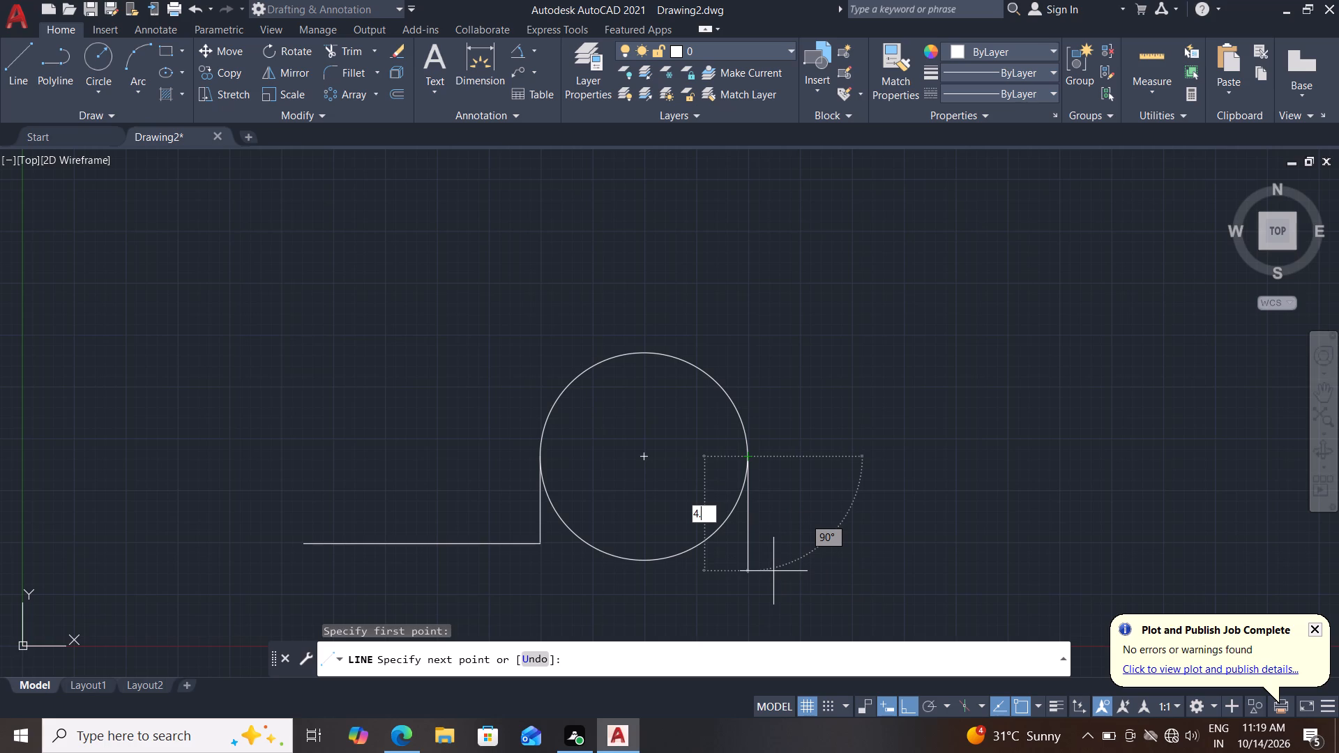
pyautogui.press('2')
pyautogui.press('Return')
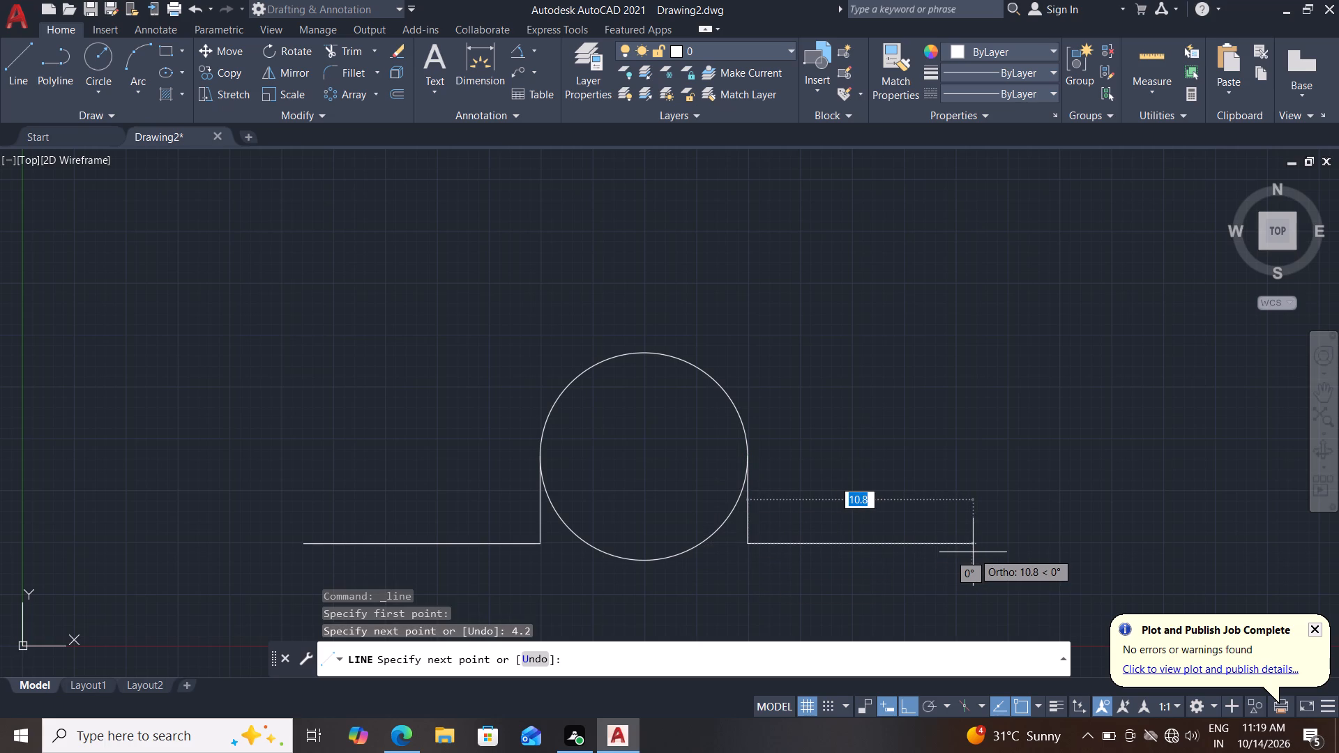
pyautogui.write('9.9')
pyautogui.press('Return')
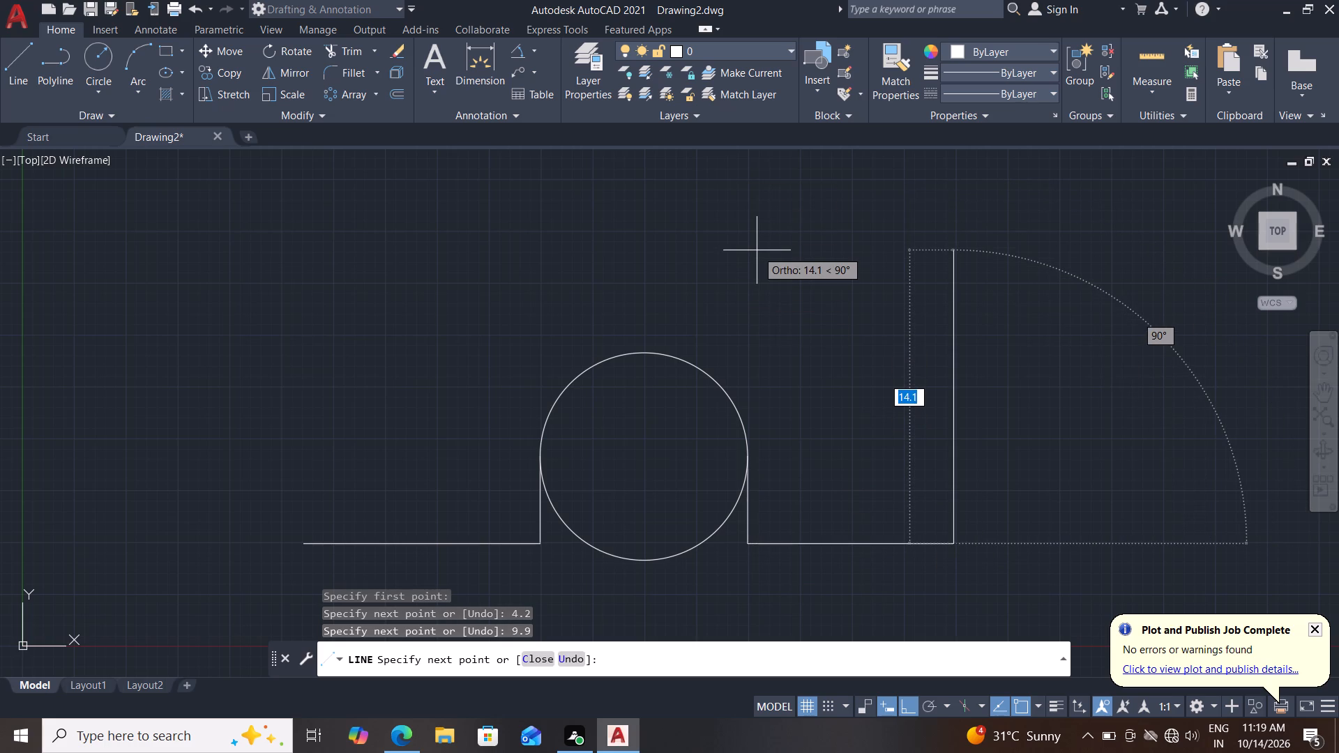
pyautogui.write('18')
pyautogui.press('Return')
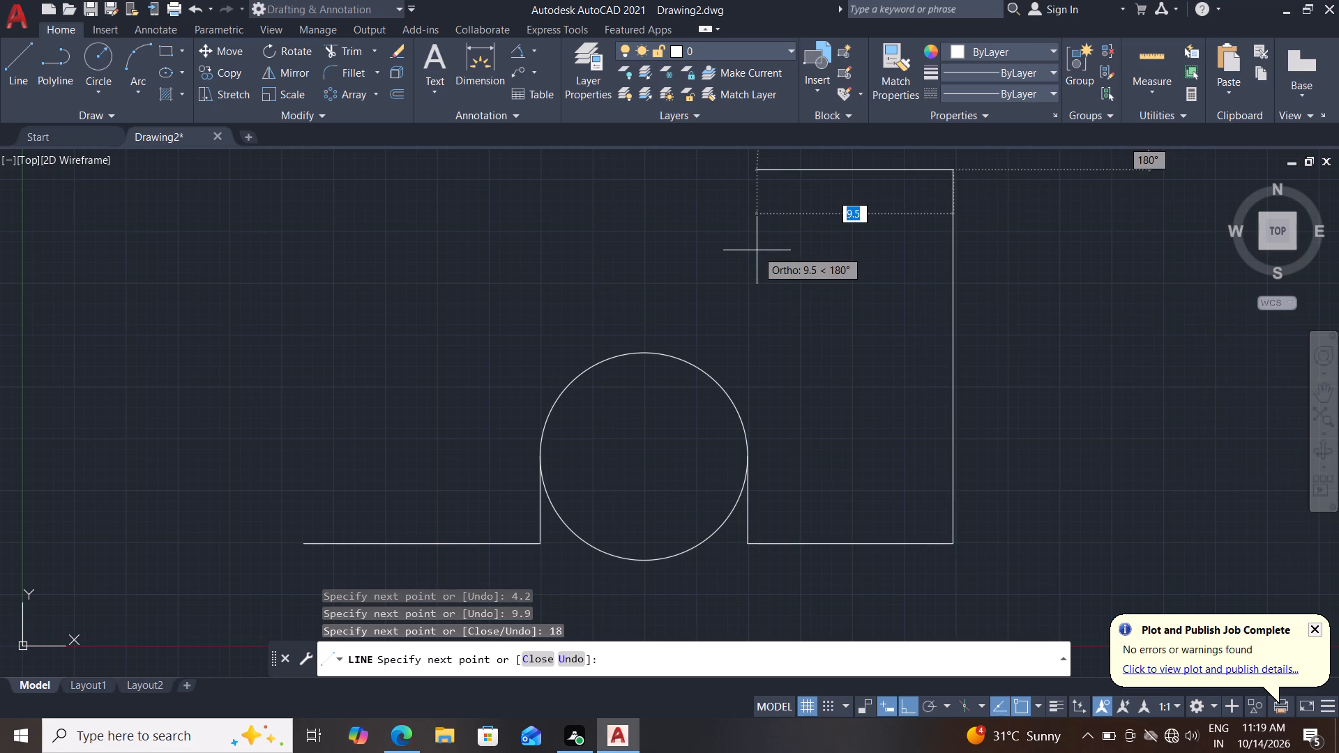
pyautogui.press('Escape')
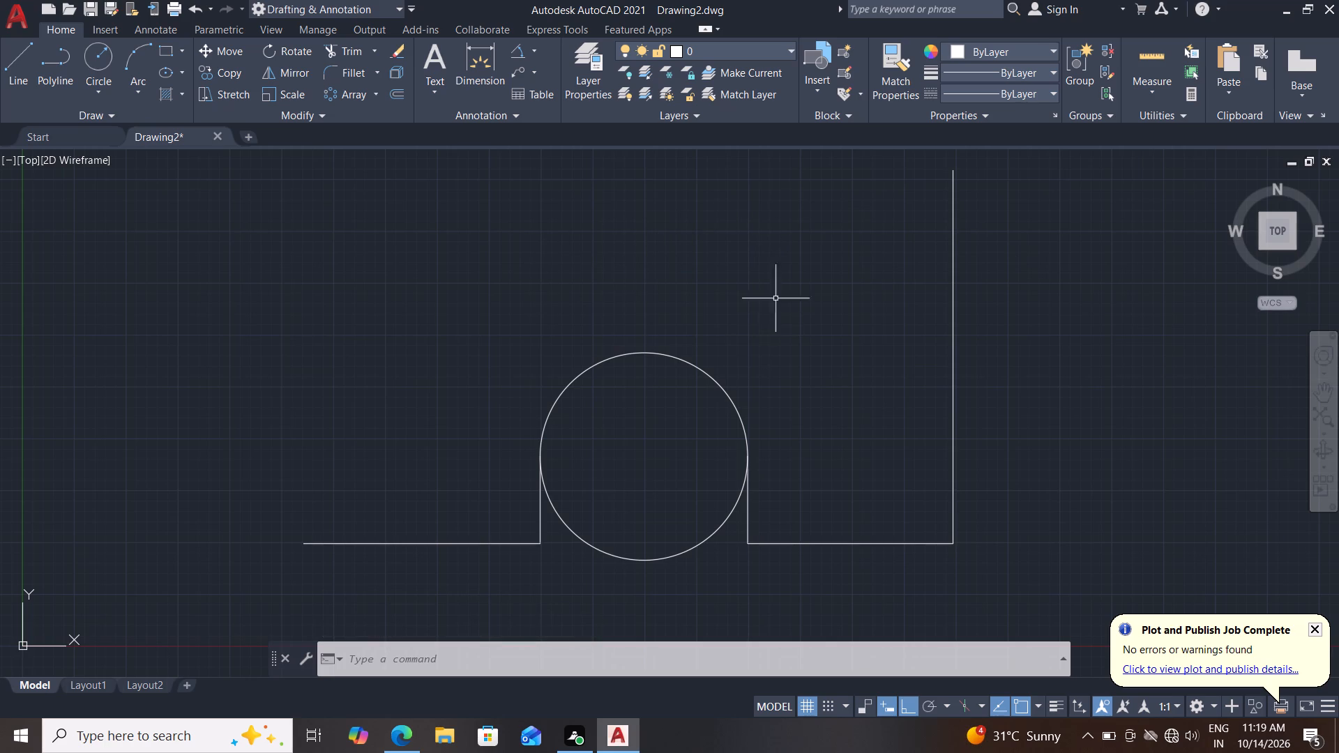
# Trim away the lower half of the circle between the two 4.2 mm vertical lines, leaving the upper arc.
pyautogui.scroll(-1, 791, 284)
pyautogui.moveTo(782, 297); pyautogui.dragTo(720, 389, button='middle')
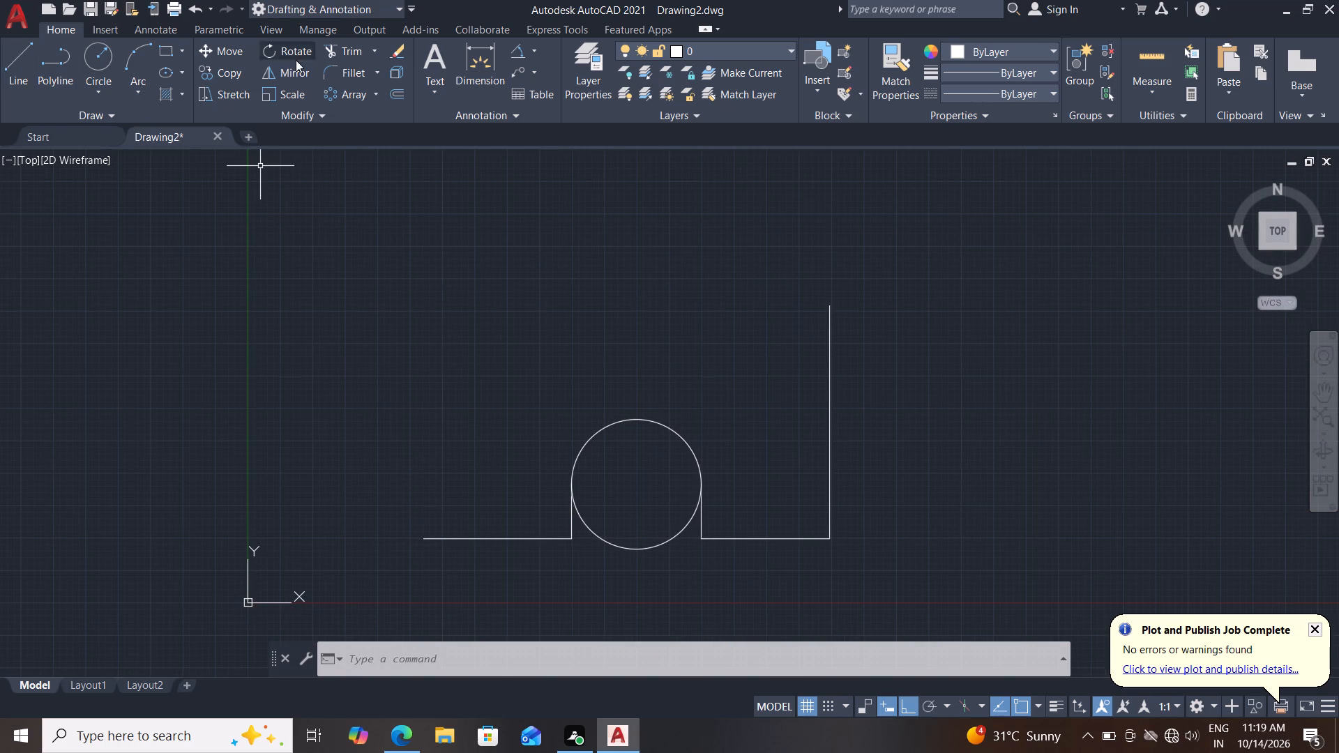
pyautogui.click(344, 55)
pyautogui.moveTo(656, 496); pyautogui.dragTo(657, 577)
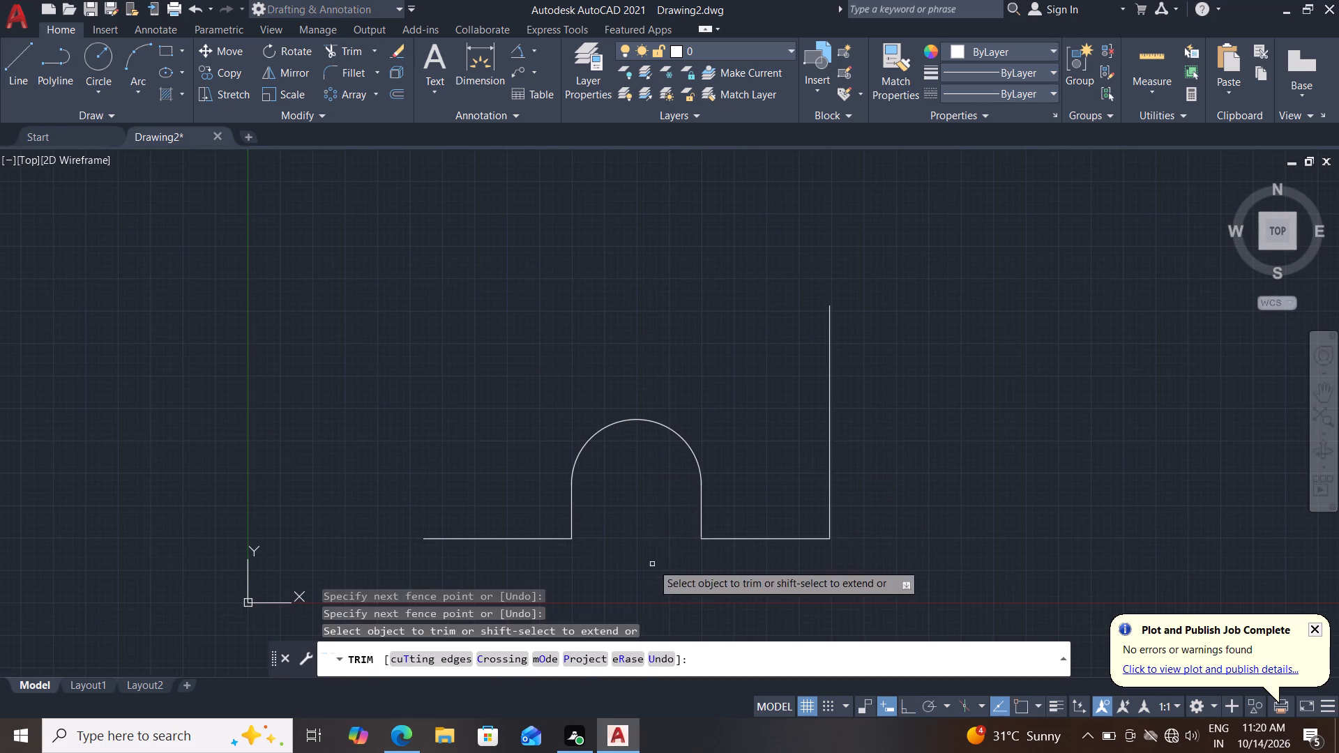
# Draw an 8.9 mm horizontal line to the left from the top end of the 18 mm vertical line.
pyautogui.click(12, 68)
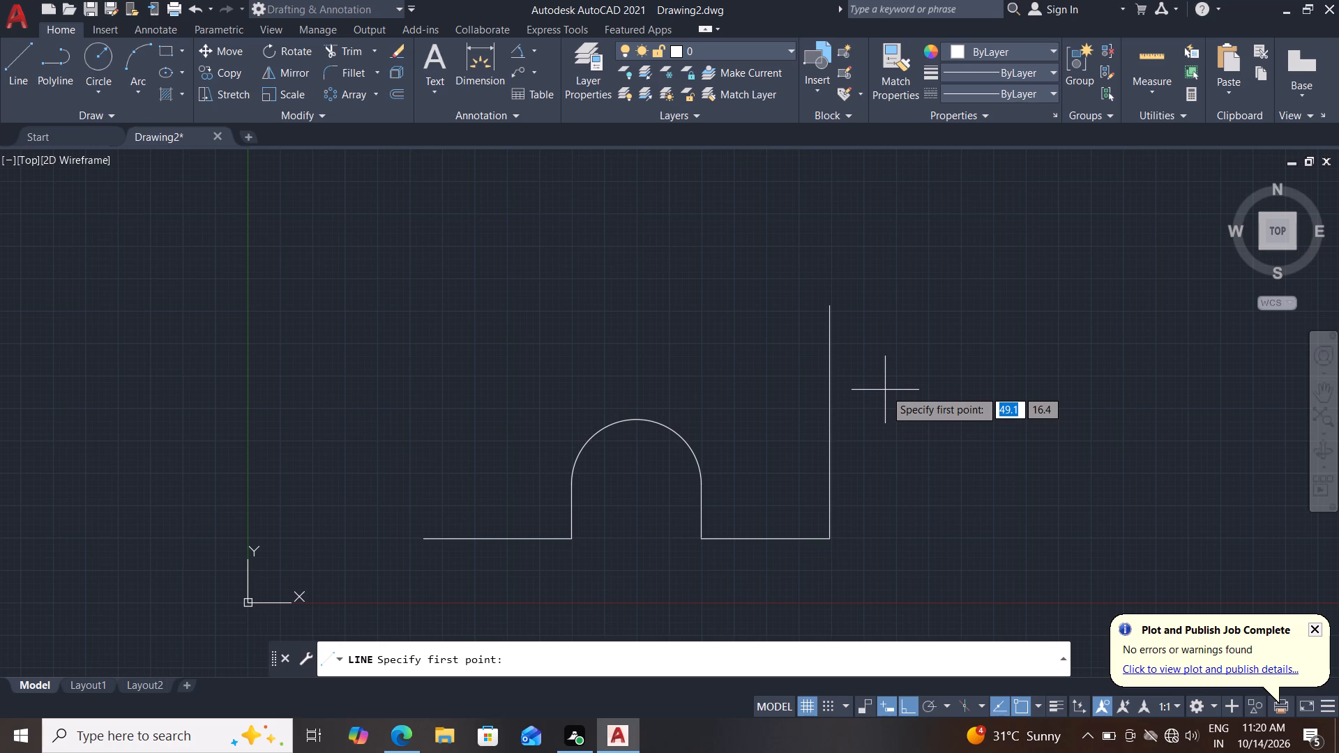
pyautogui.click(832, 306)
pyautogui.write('8.9')
pyautogui.press('Return')
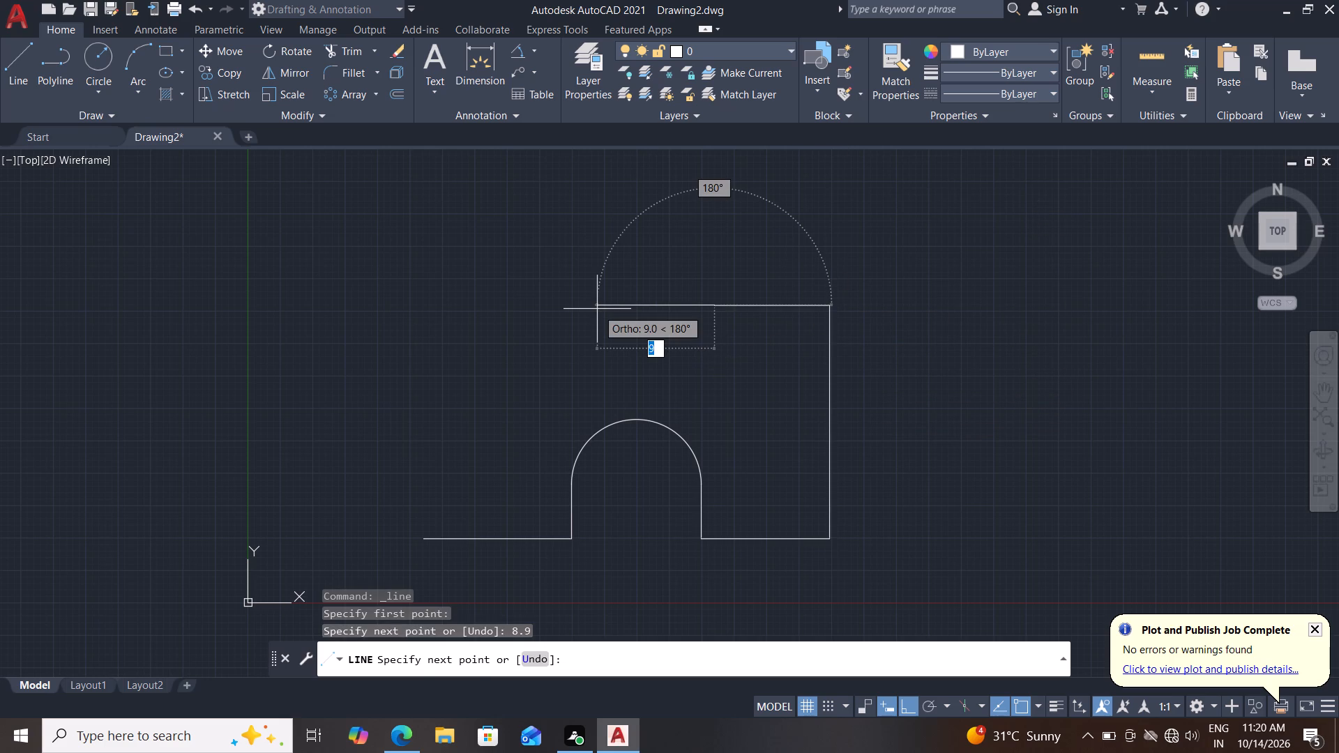
pyautogui.press('Escape')
pyautogui.press('Escape')
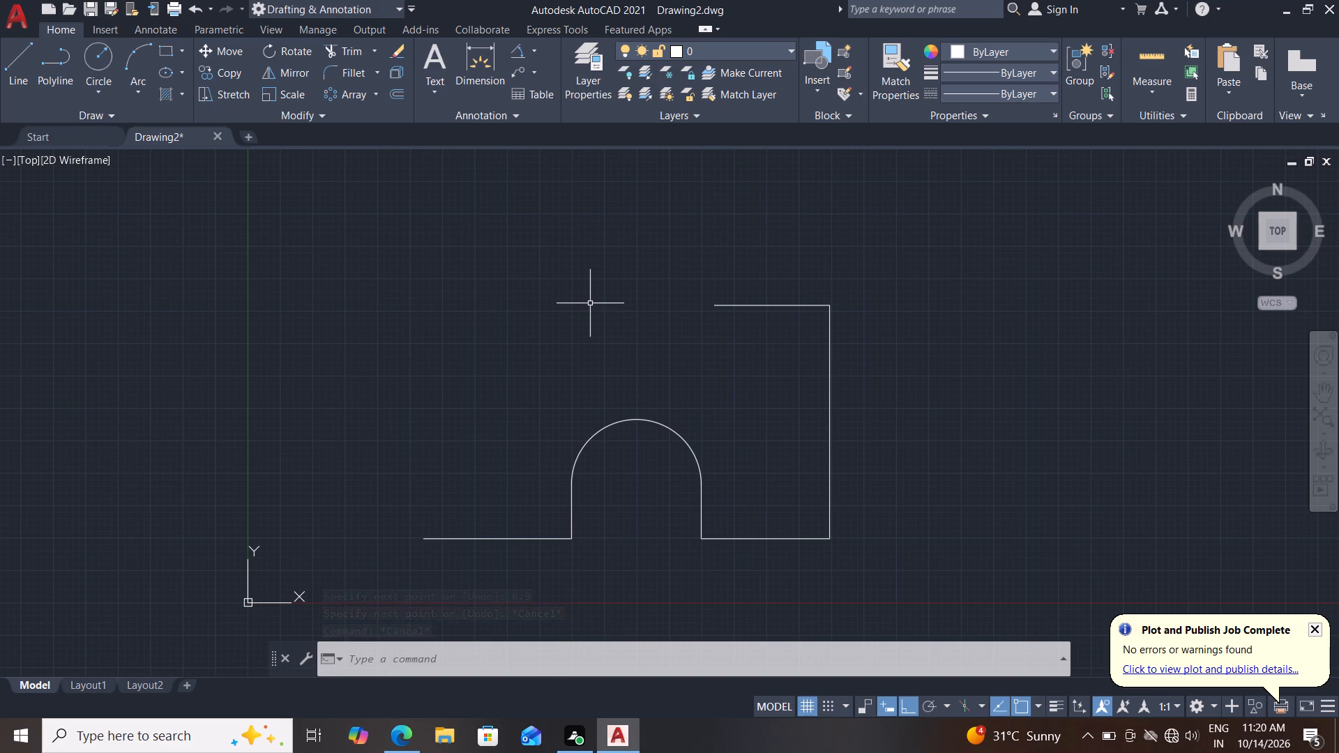
# Draw a circle centred on the 8.9 mm line's free end, passing through the top end of the 18 mm vertical line.
pyautogui.click(96, 57)
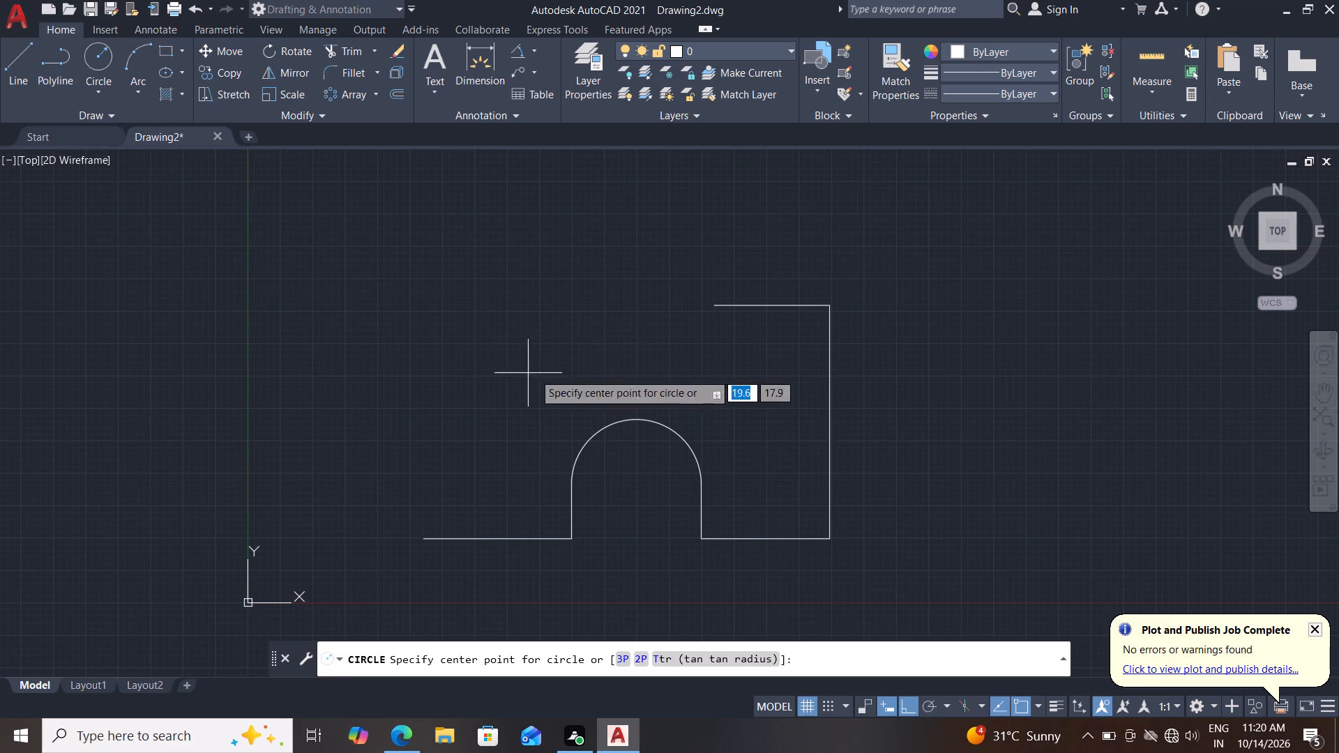
pyautogui.click(715, 307)
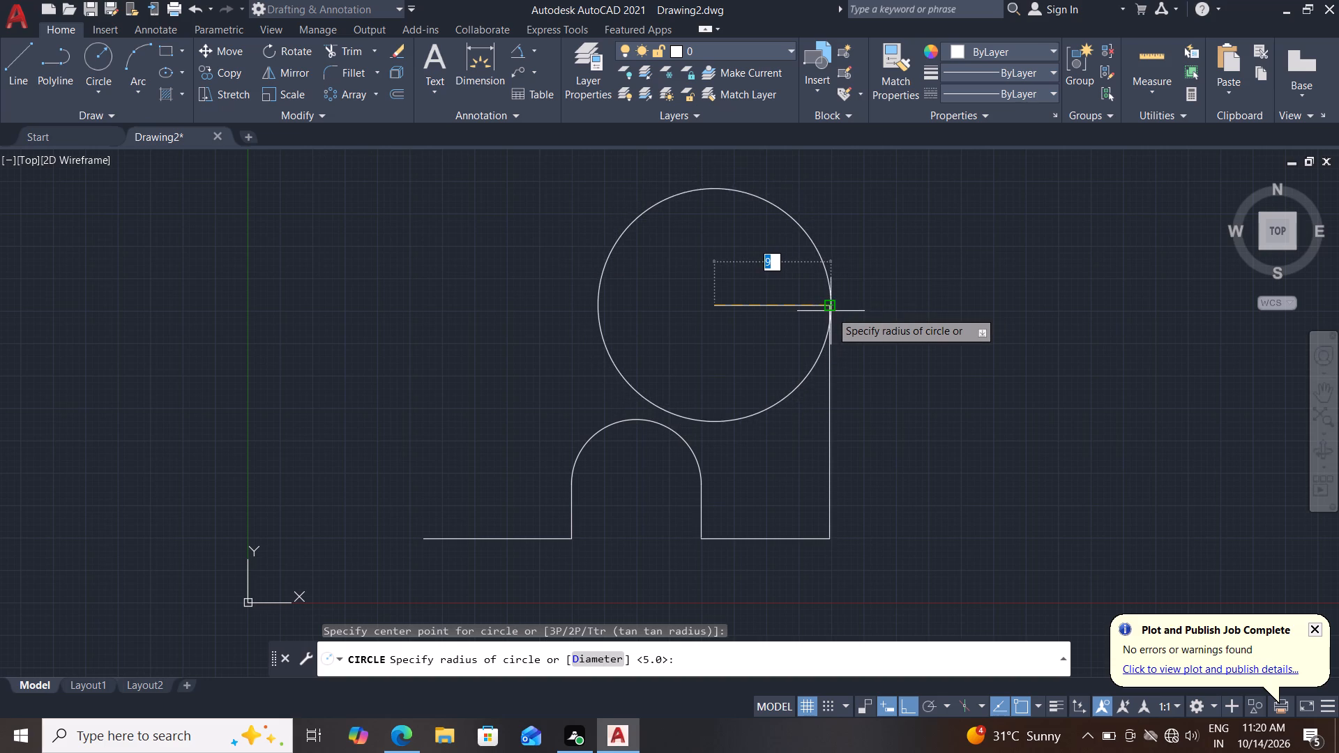
pyautogui.click(828, 299)
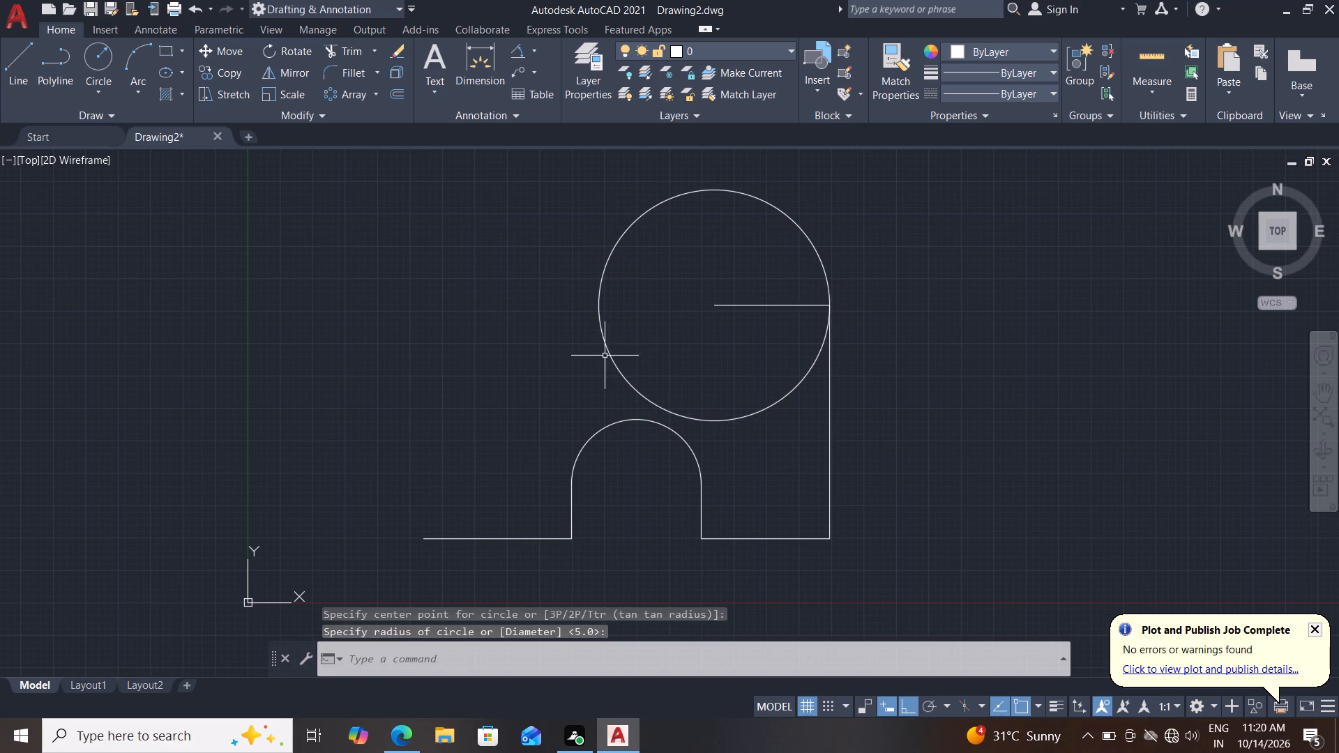
# Draw a 7.7 mm vertical line upward from the left end of the 11.4 mm bottom line.
pyautogui.click(6, 79)
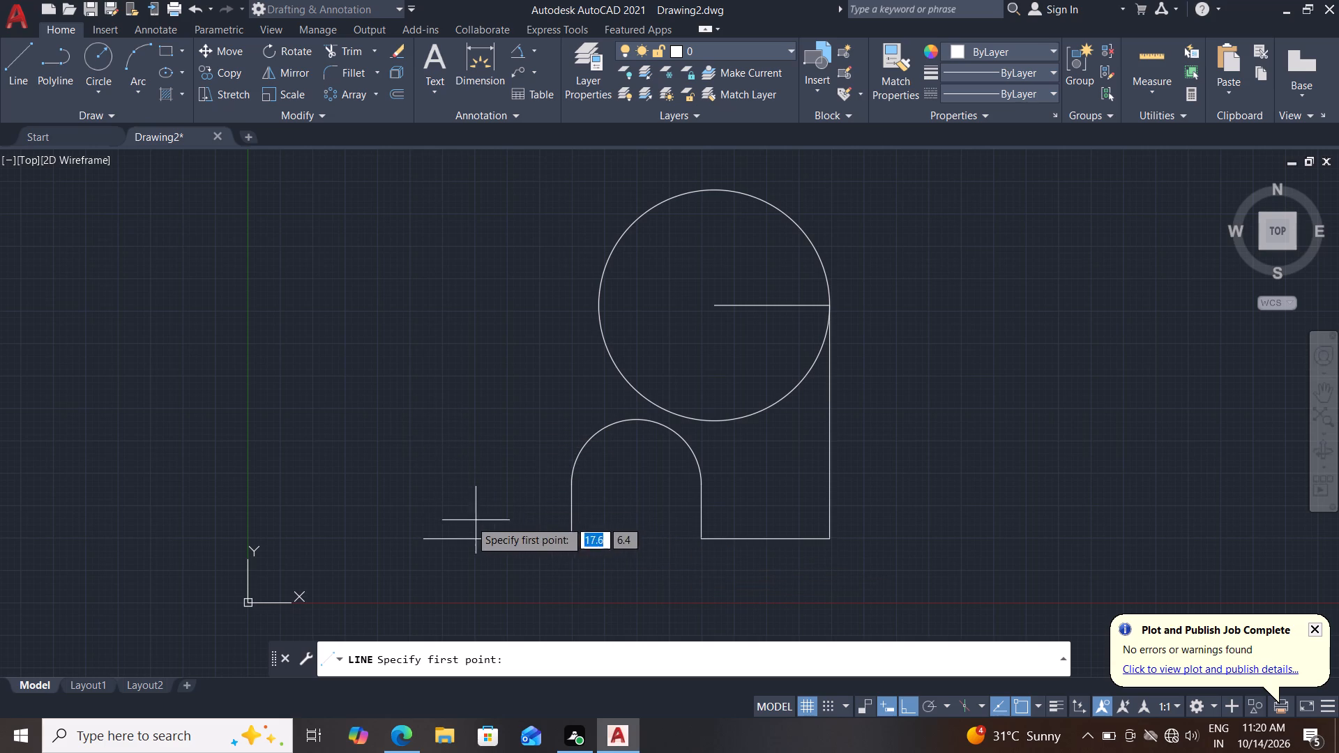
pyautogui.moveTo(422, 539); pyautogui.dragTo(420, 516)
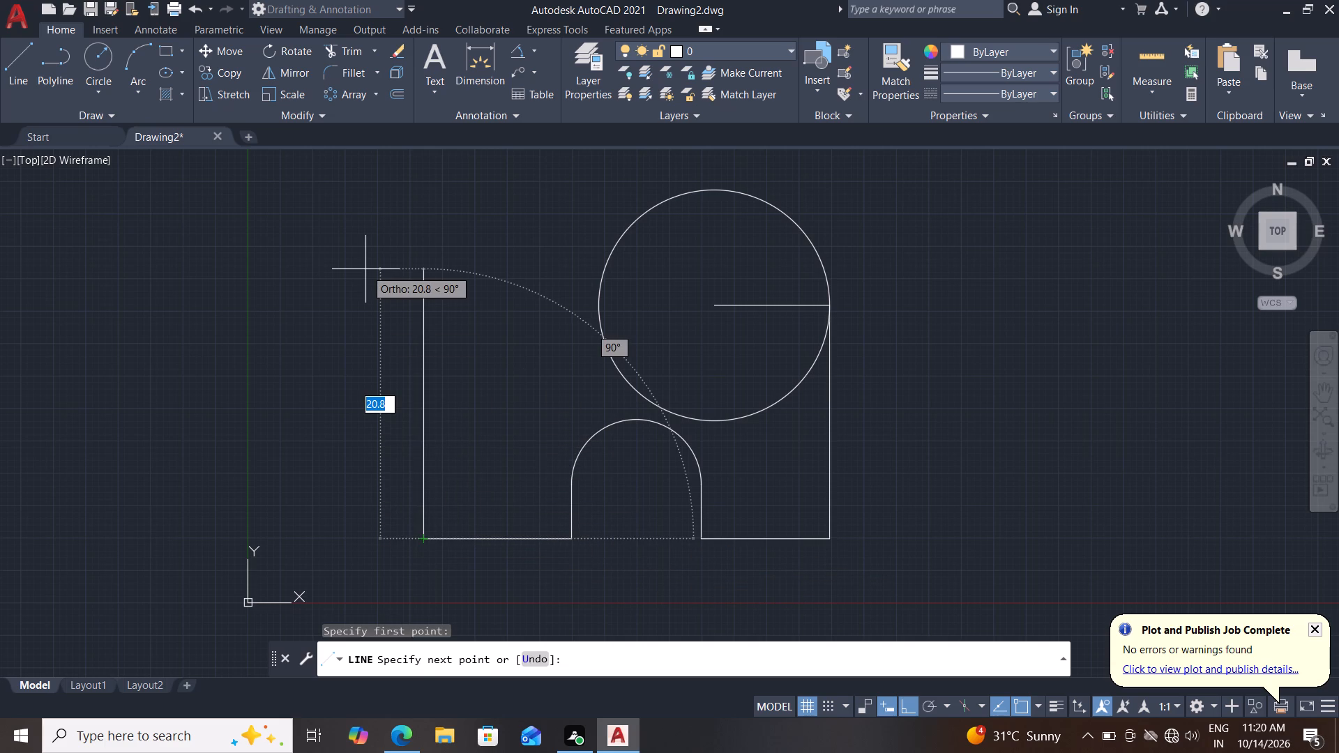
pyautogui.write('7.7')
pyautogui.press('Return')
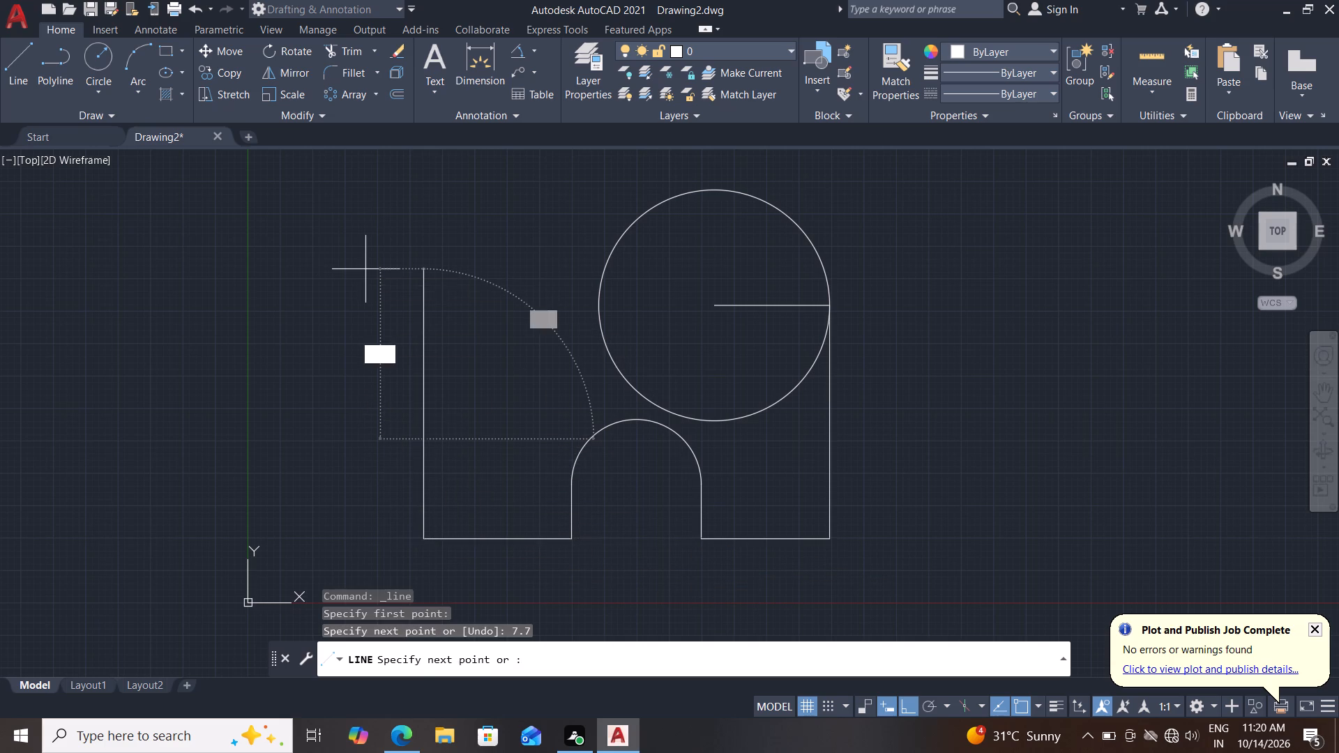
pyautogui.press('Escape')
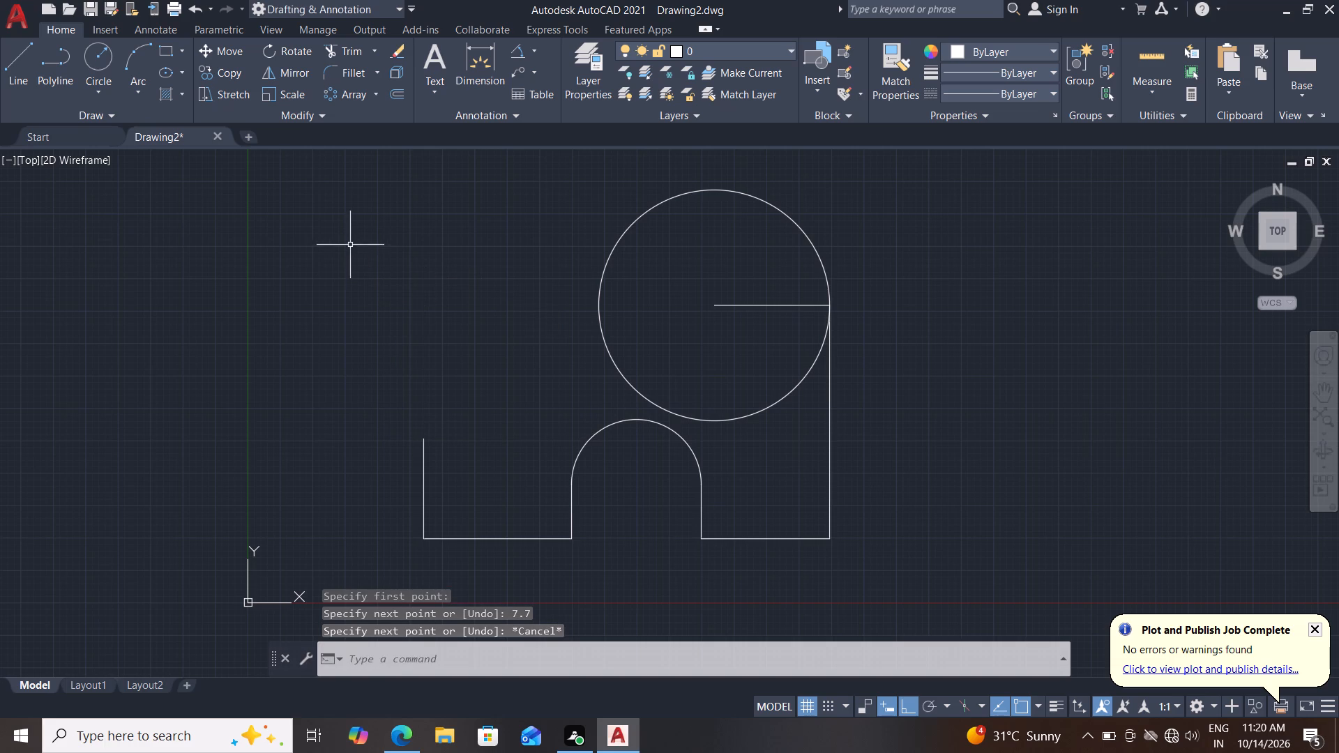
# Draw a circle centred on the top end of the 7.7 mm vertical line, passing through that line's bottom end.
pyautogui.click(101, 50)
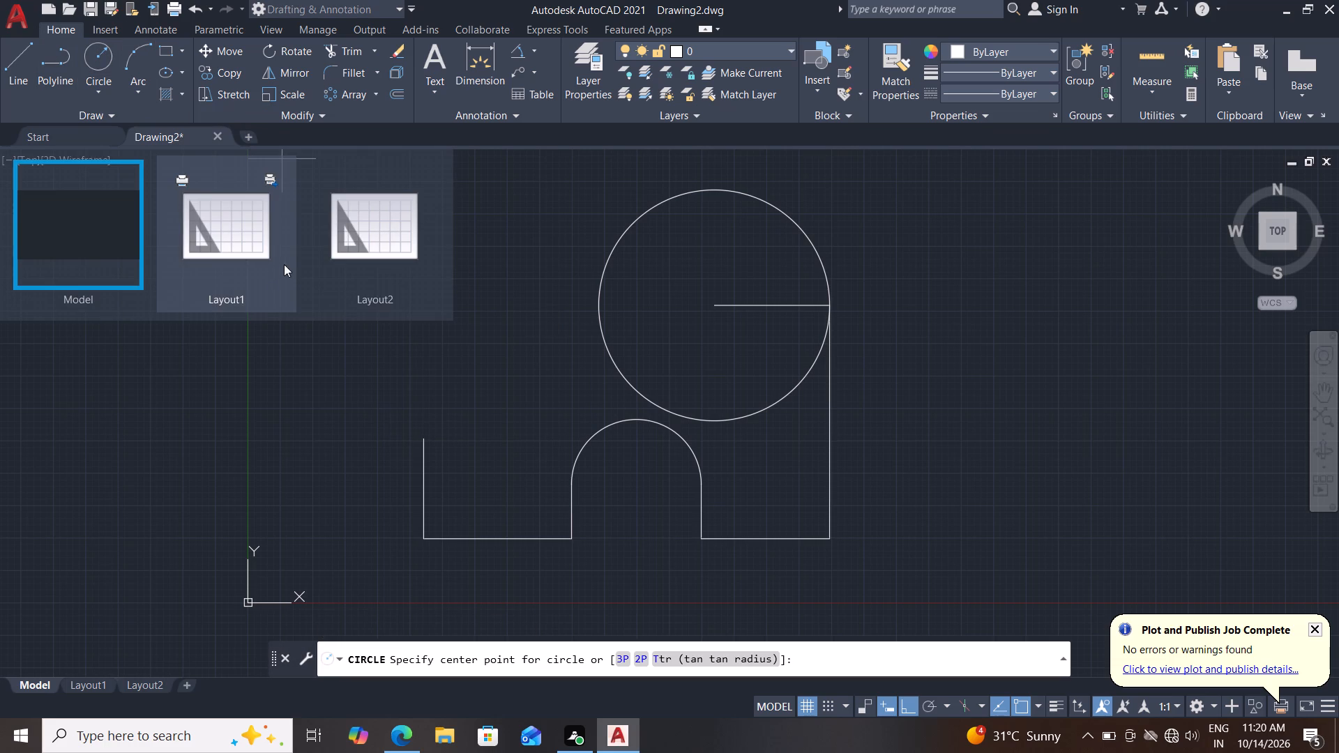
pyautogui.click(425, 439)
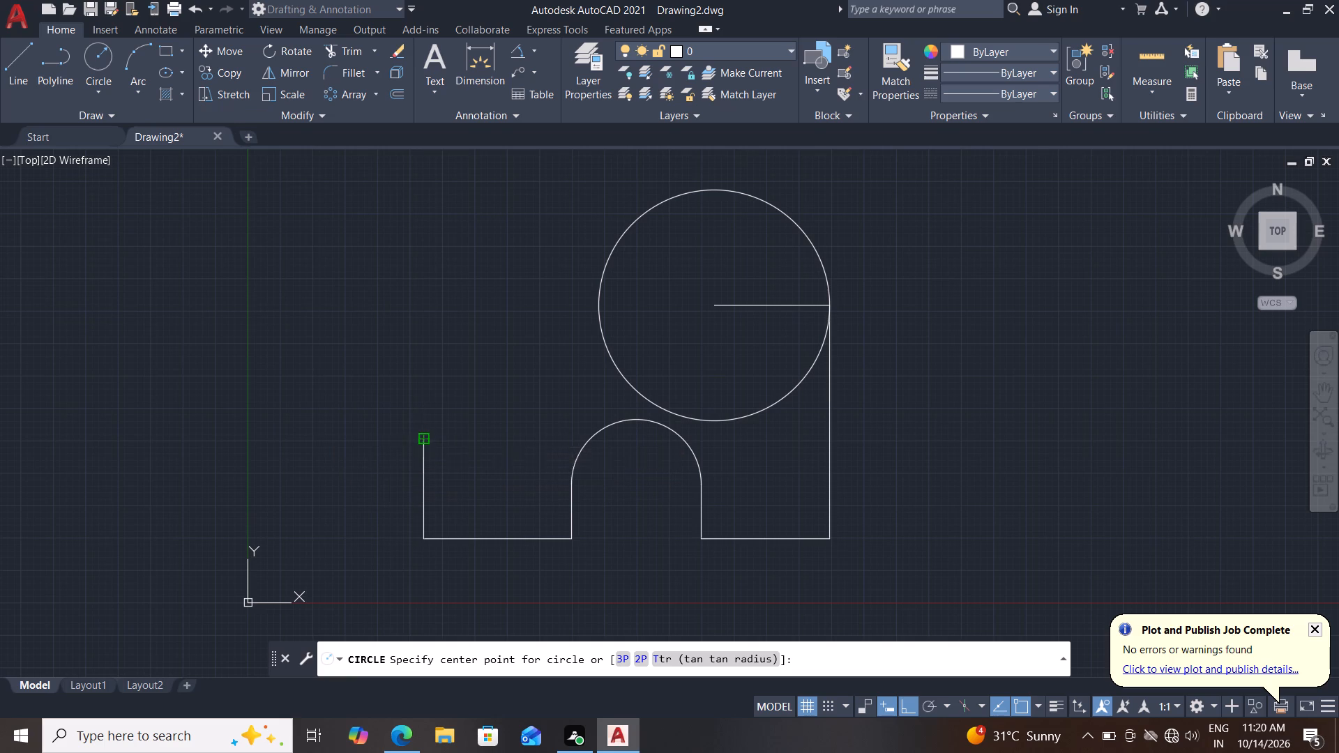
pyautogui.click(425, 535)
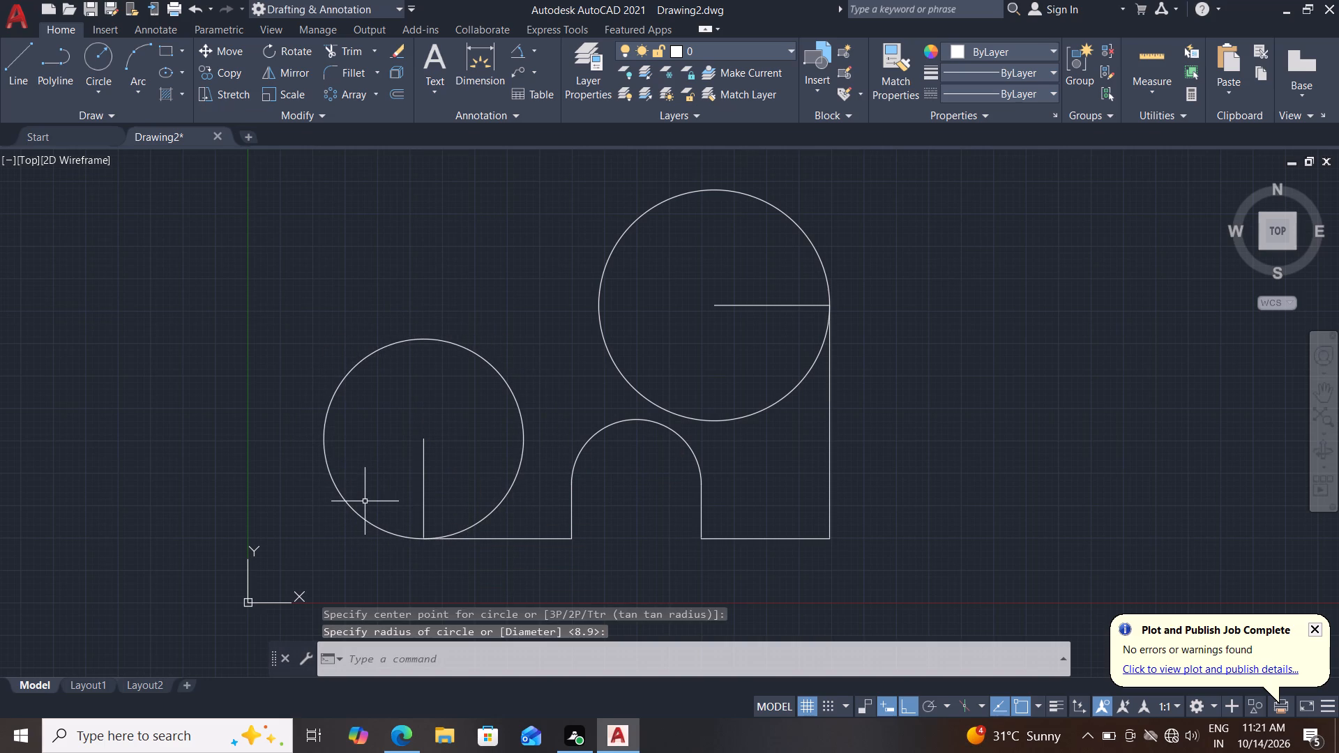
# Draw a 29 mm vertical line upward from the top end of the 18 mm vertical line.
pyautogui.click(14, 59)
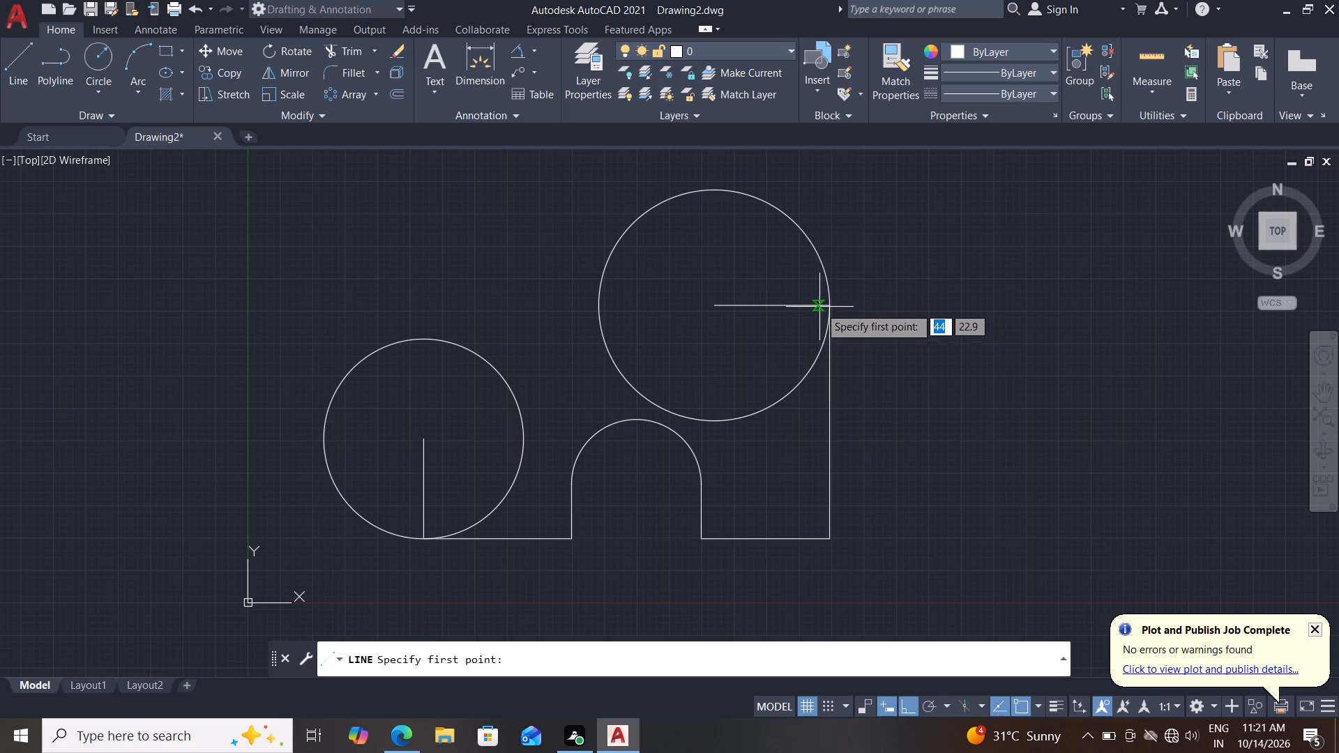
pyautogui.moveTo(831, 303); pyautogui.dragTo(831, 294)
pyautogui.moveTo(856, 205); pyautogui.dragTo(856, 233, button='middle')
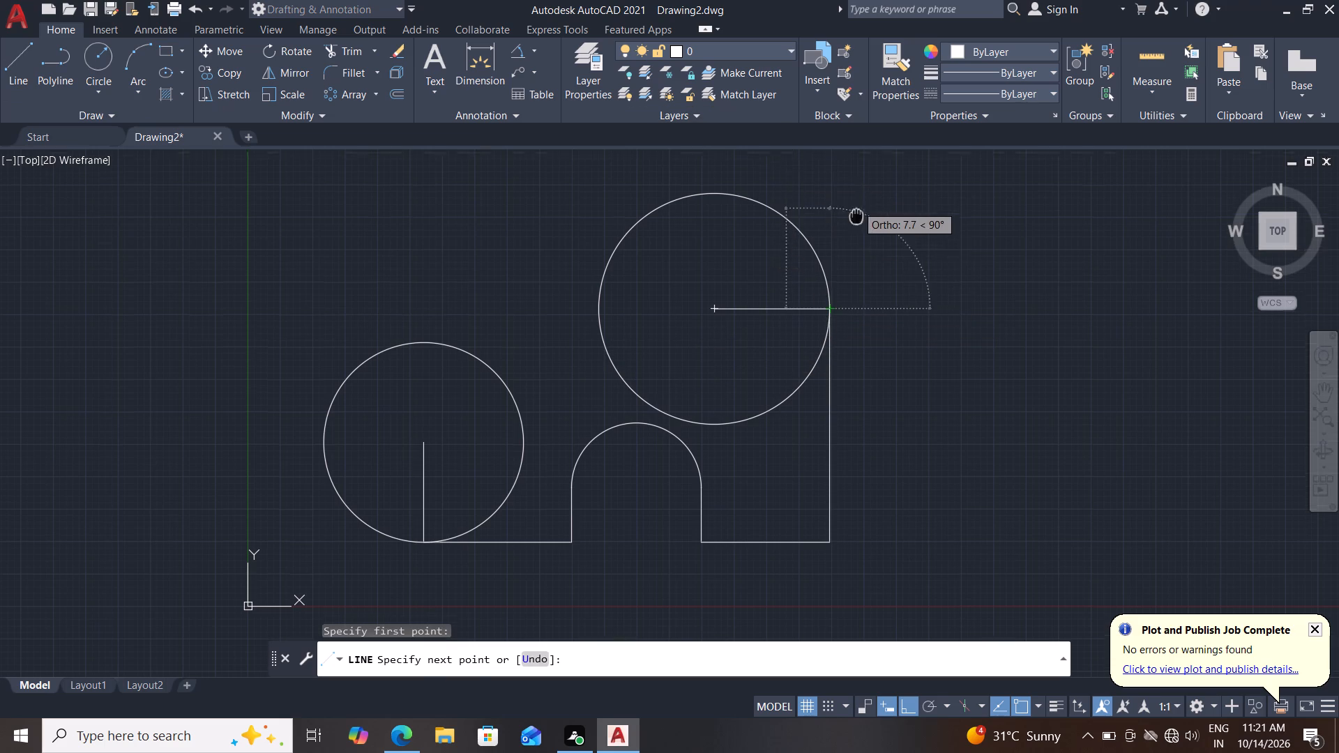
pyautogui.moveTo(856, 233); pyautogui.dragTo(844, 319, button='middle')
pyautogui.write('29')
pyautogui.press('Return')
pyautogui.press('Escape')
pyautogui.press('Escape')
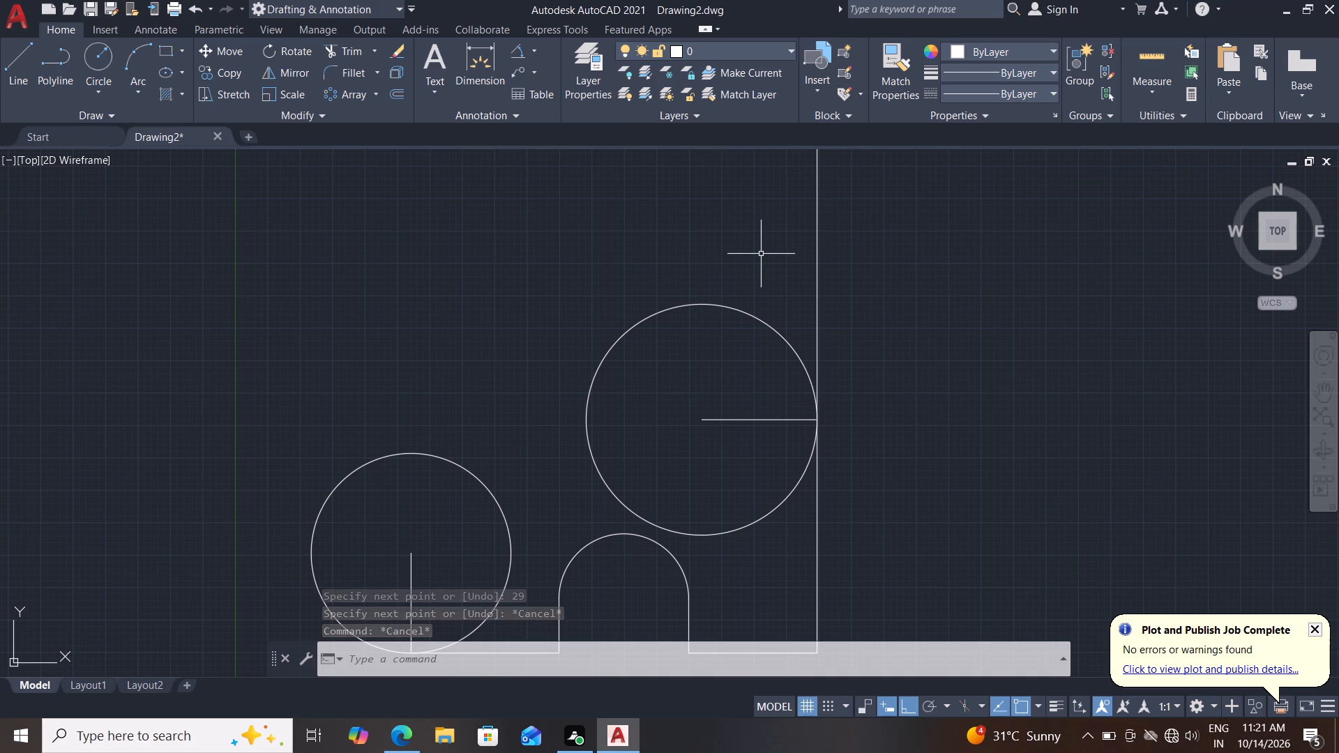
# Offset the 29 mm vertical line 10.8 mm to the left.
pyautogui.press('o')
pyautogui.press('Return')
pyautogui.write('10.8')
pyautogui.press('Return')
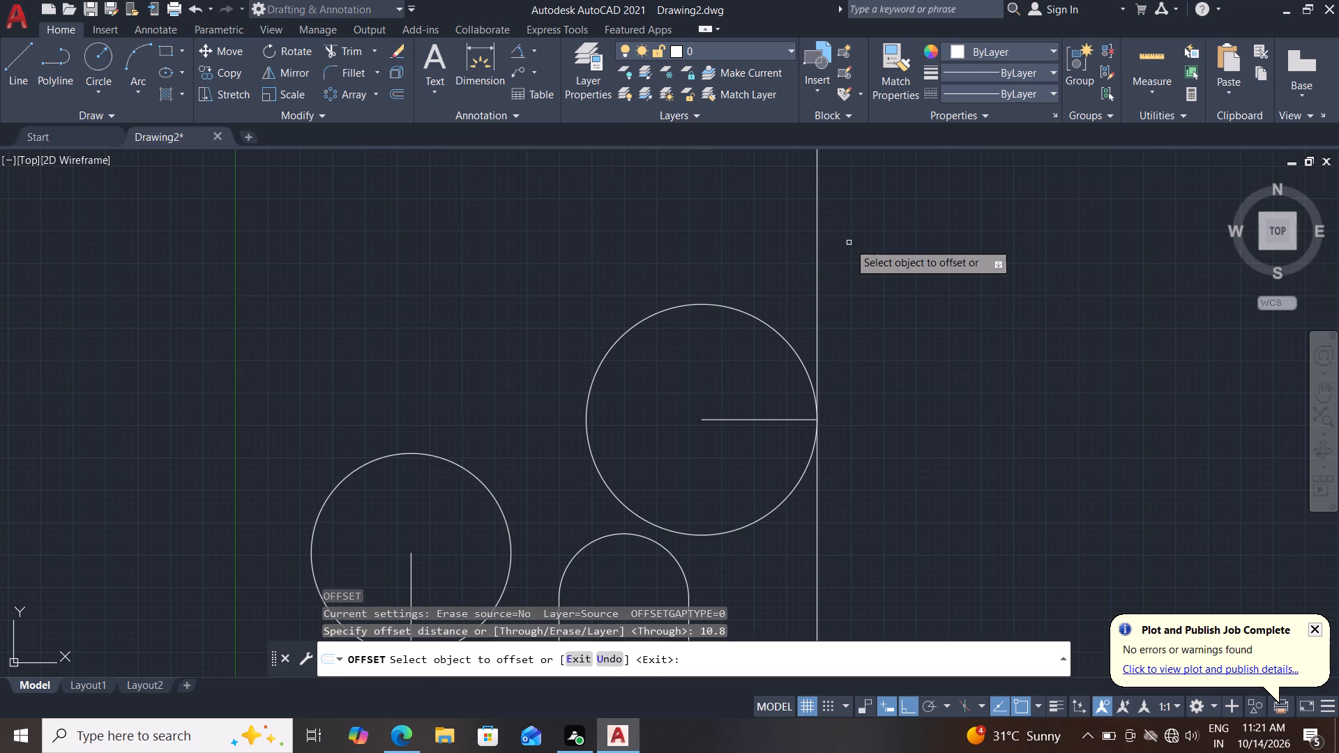
pyautogui.click(817, 248)
pyautogui.click(587, 241)
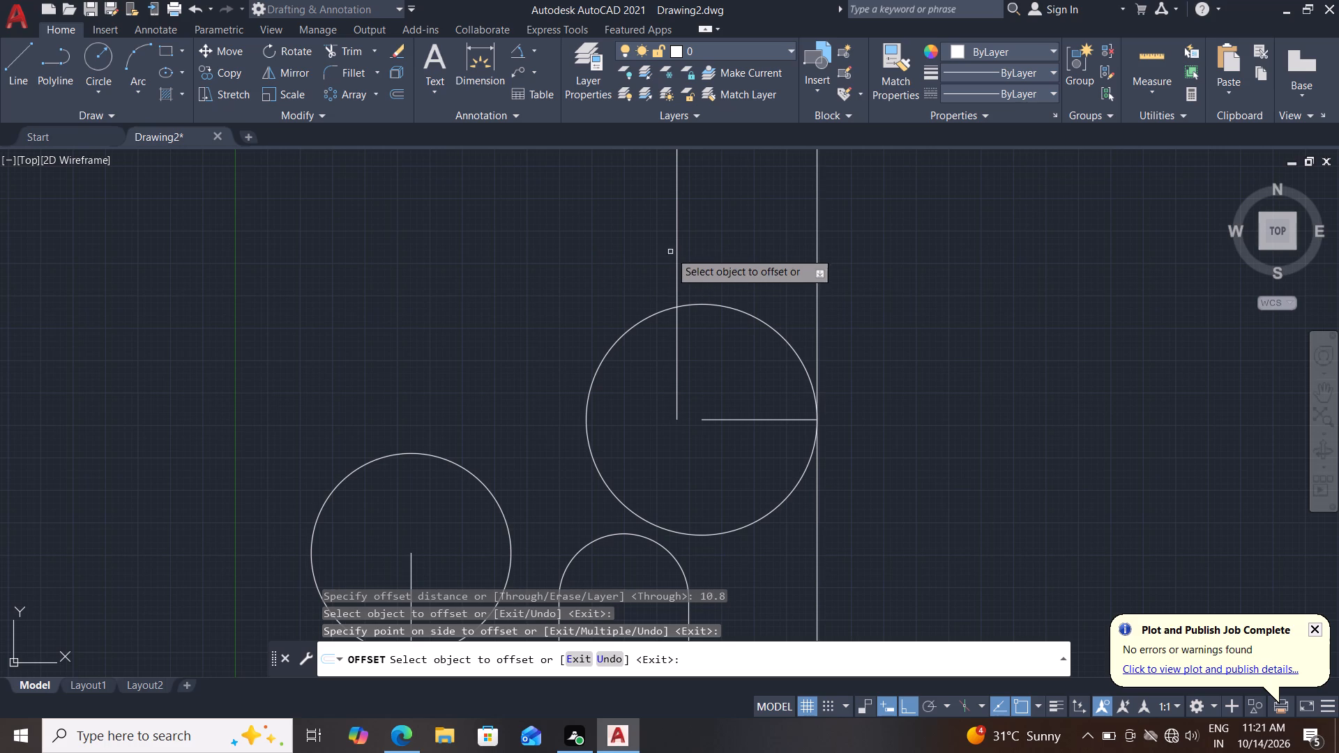
# Offset the new vertical line a further 20.4 mm to the left.
pyautogui.moveTo(676, 249); pyautogui.dragTo(662, 247)
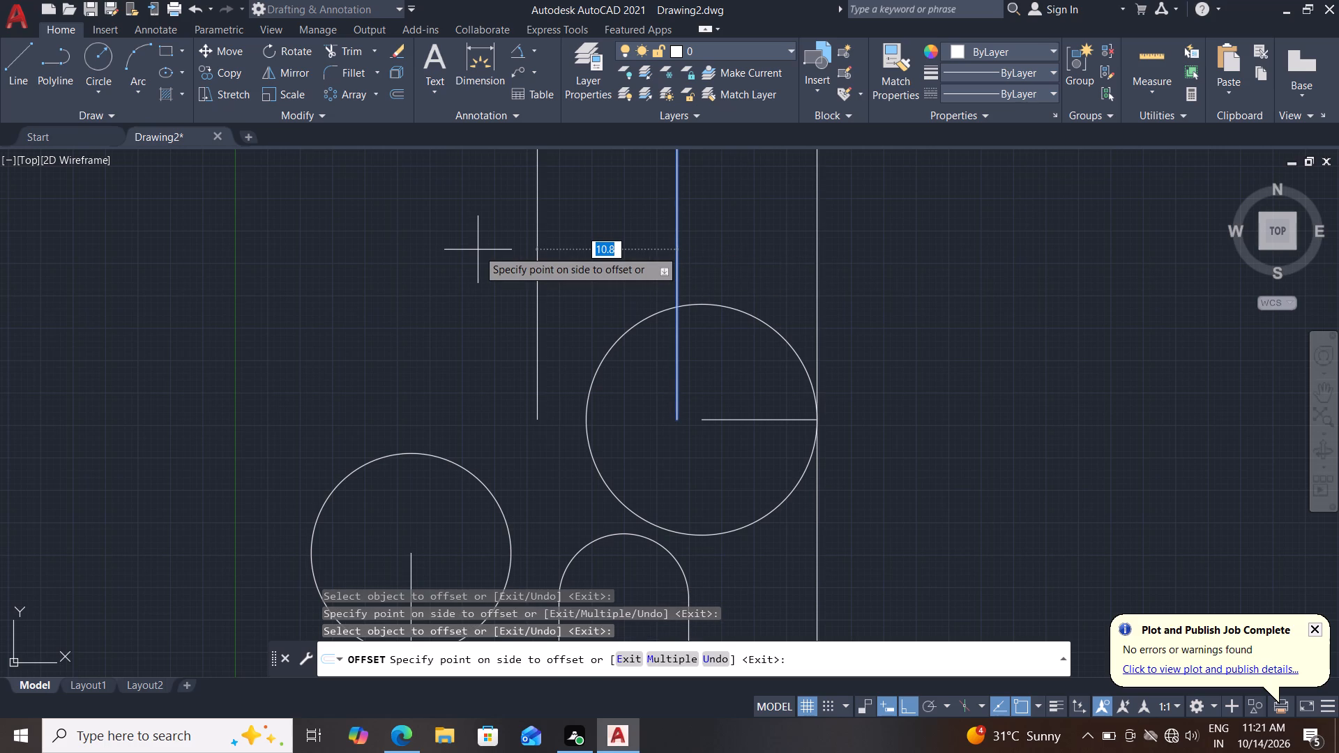
pyautogui.write('20.4')
pyautogui.press('Return')
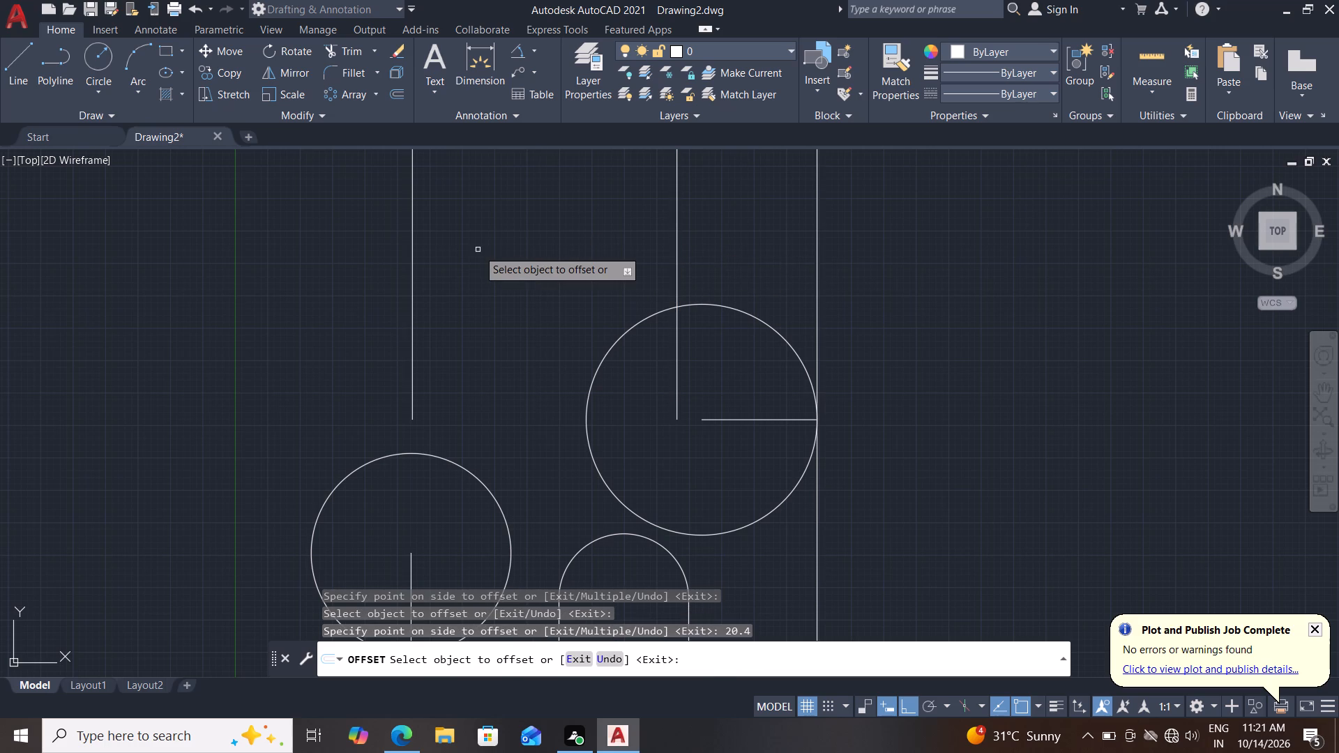
pyautogui.press('Escape')
pyautogui.press('`')
pyautogui.press('Escape')
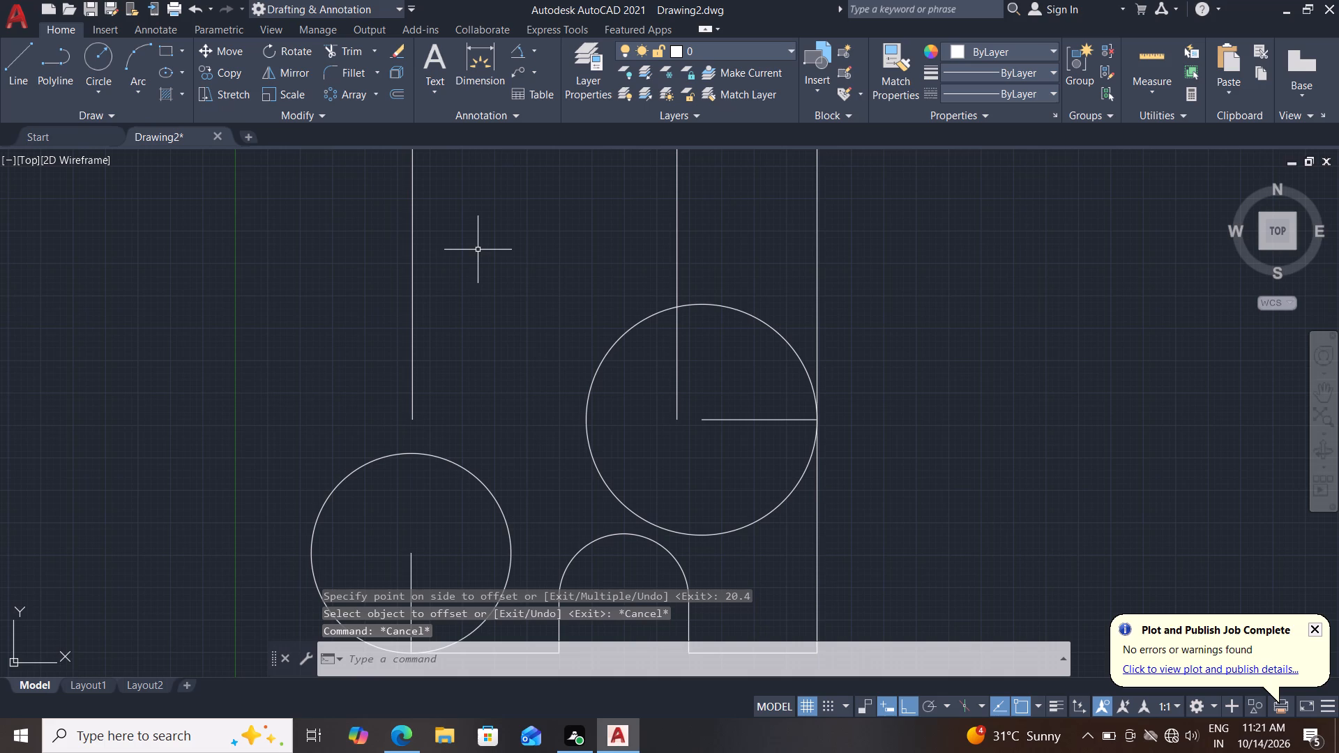
# Delete the original 29 mm vertical line above the 18 mm line.
pyautogui.moveTo(854, 266); pyautogui.dragTo(835, 273)
pyautogui.click(793, 310)
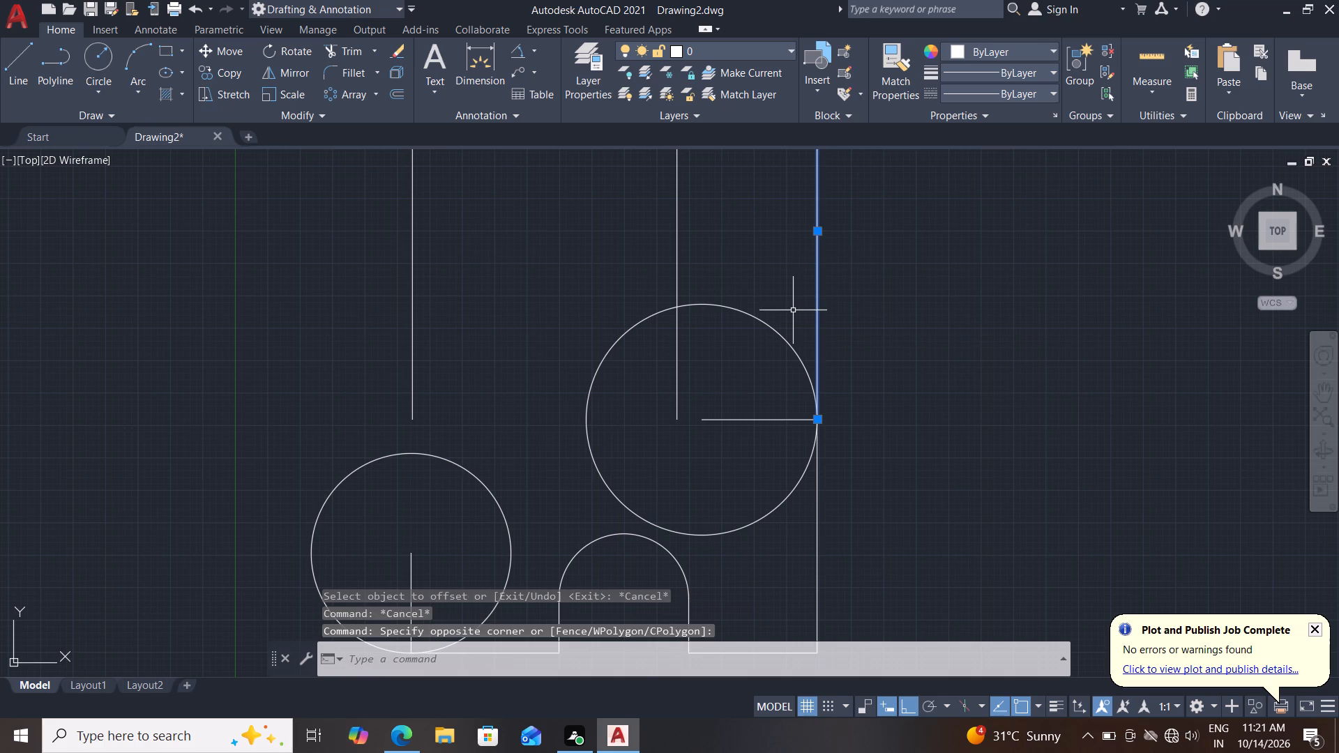
pyautogui.press('Delete')
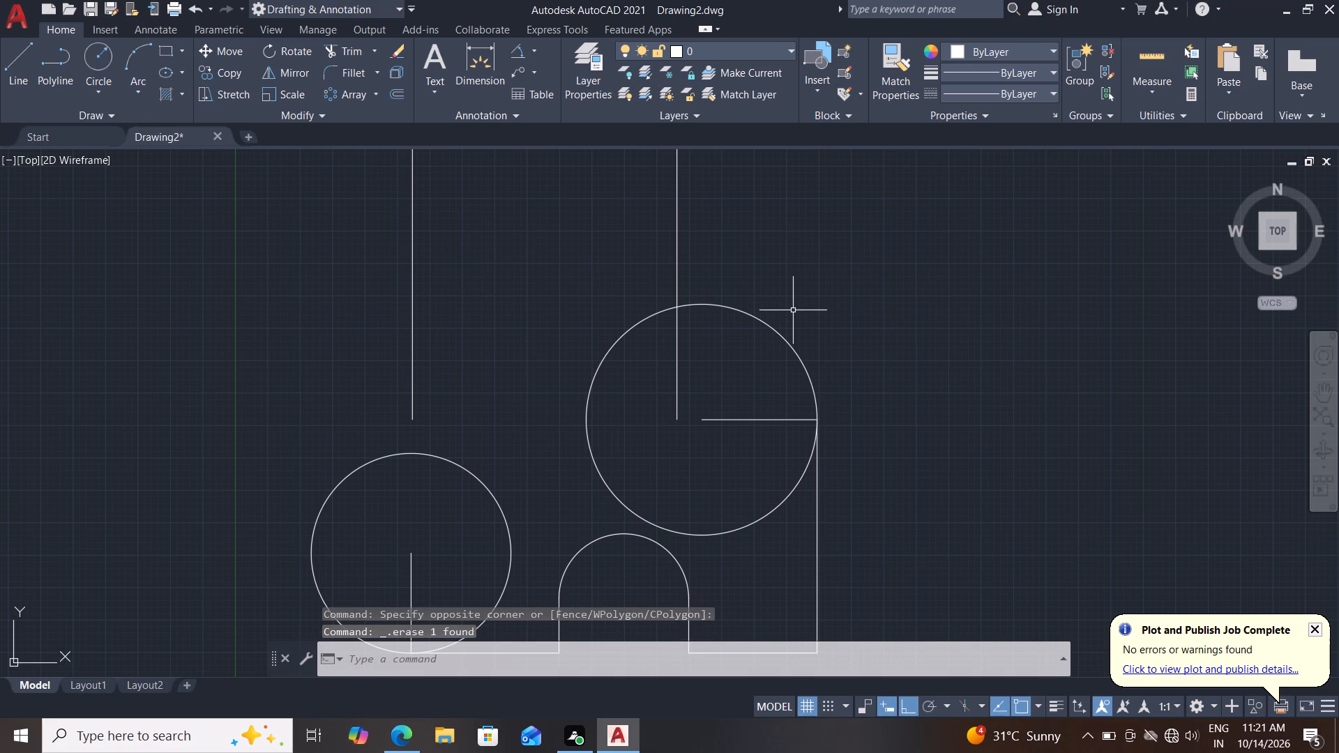
# Extend the leftmost vertical line down to the top of the smaller circle.
pyautogui.write('ex')
pyautogui.press('Return')
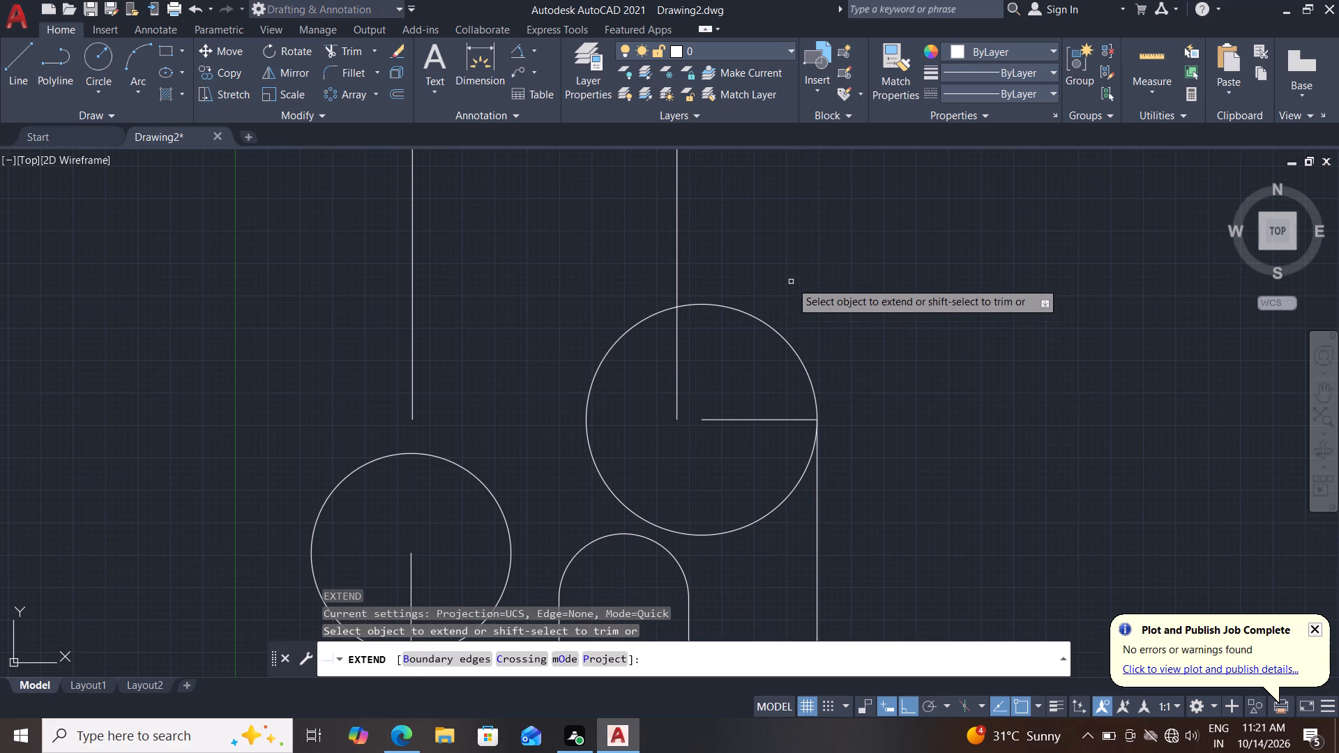
pyautogui.moveTo(321, 277); pyautogui.dragTo(478, 290)
pyautogui.moveTo(500, 276); pyautogui.dragTo(499, 306, button='middle')
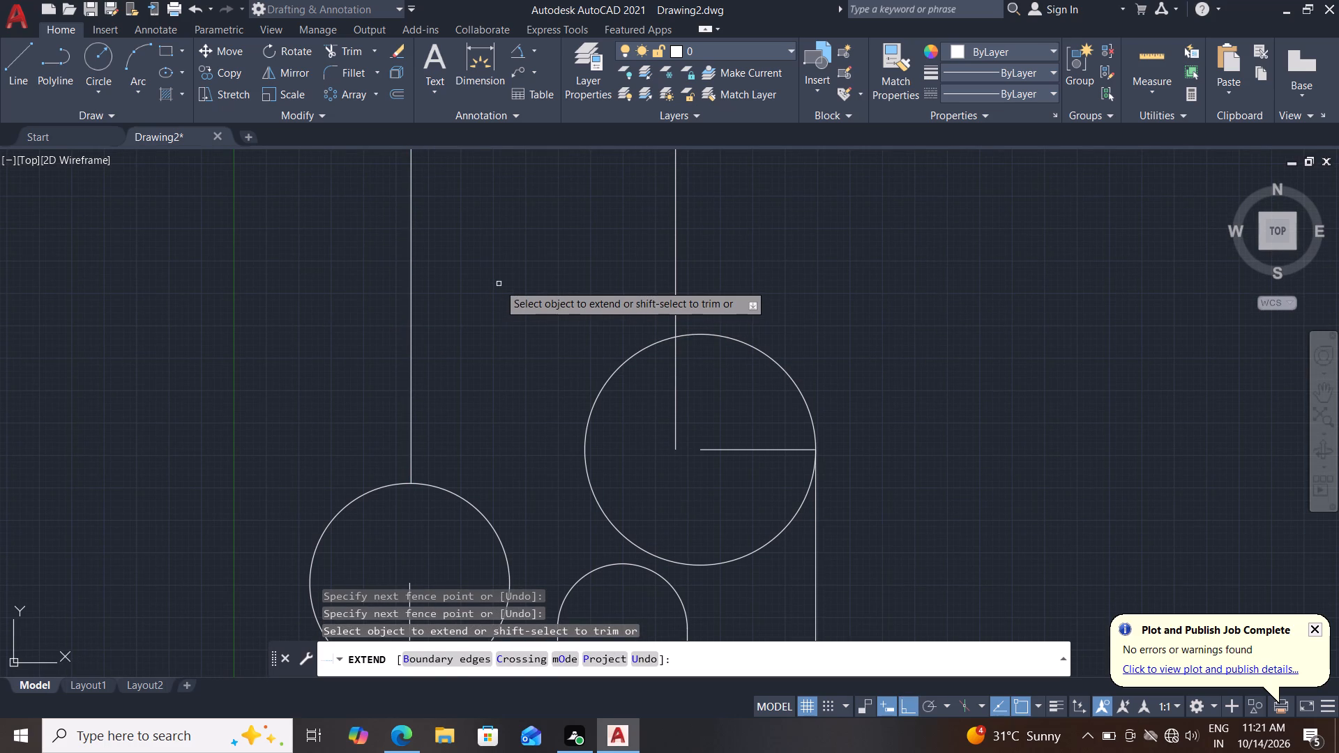
pyautogui.moveTo(508, 278); pyautogui.dragTo(510, 309, button='middle')
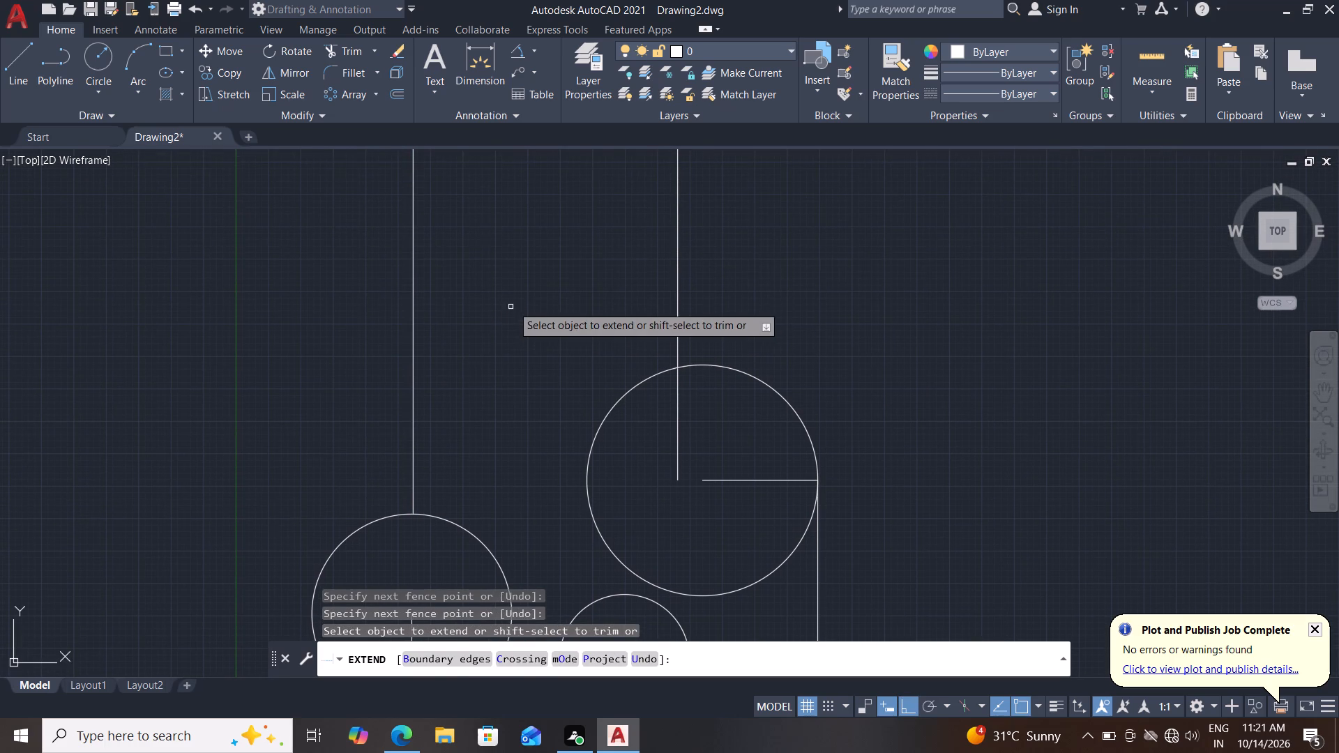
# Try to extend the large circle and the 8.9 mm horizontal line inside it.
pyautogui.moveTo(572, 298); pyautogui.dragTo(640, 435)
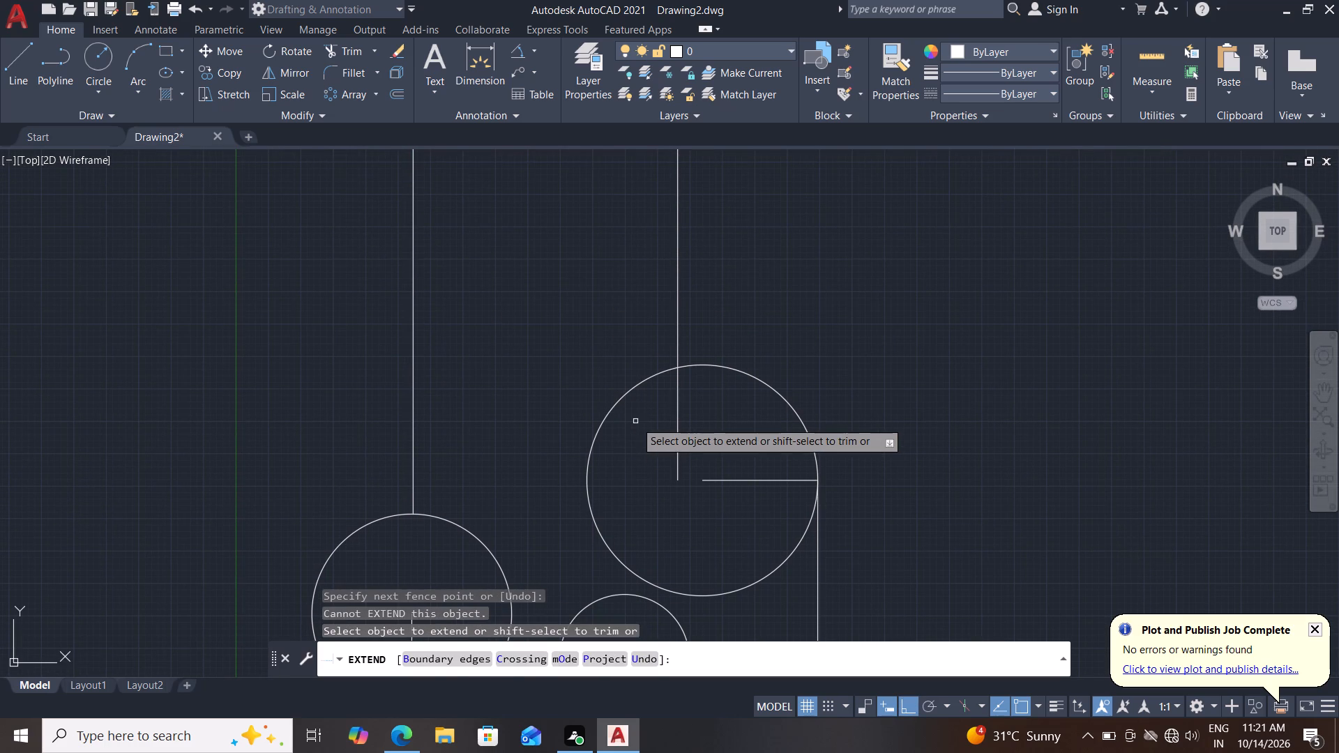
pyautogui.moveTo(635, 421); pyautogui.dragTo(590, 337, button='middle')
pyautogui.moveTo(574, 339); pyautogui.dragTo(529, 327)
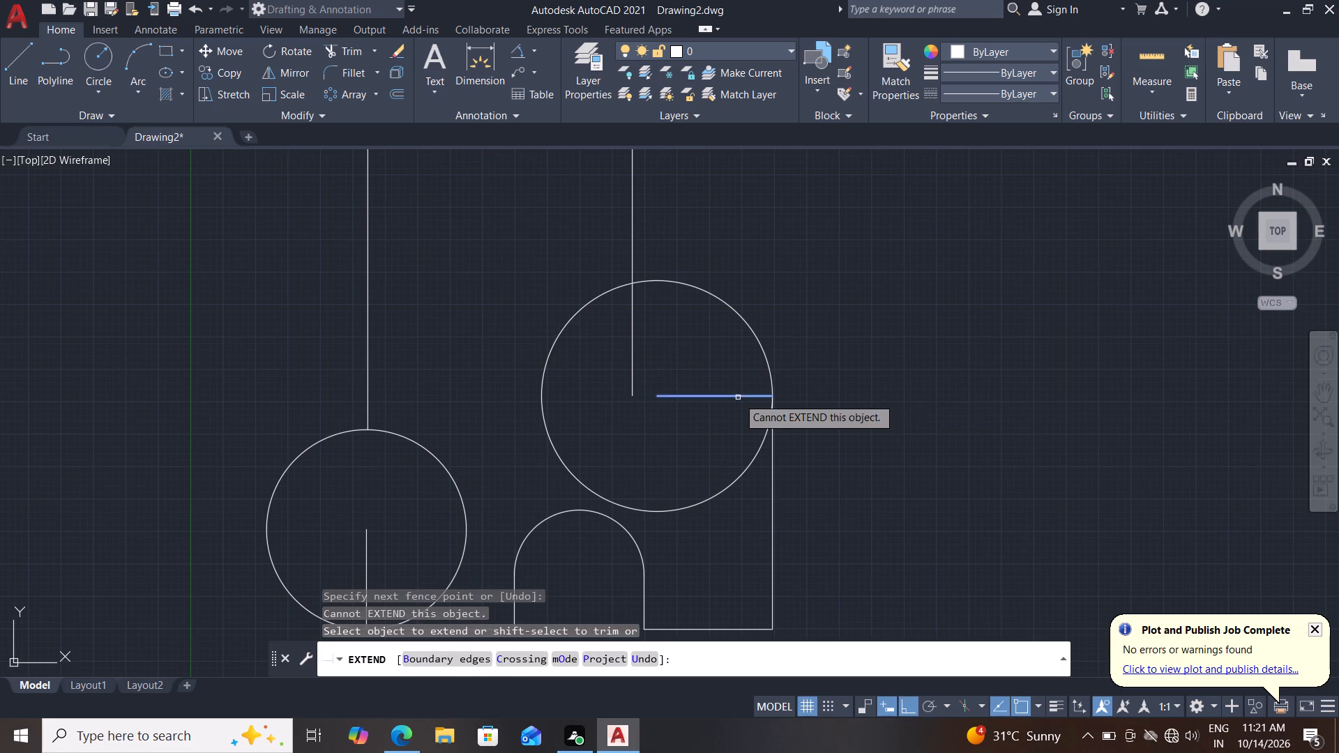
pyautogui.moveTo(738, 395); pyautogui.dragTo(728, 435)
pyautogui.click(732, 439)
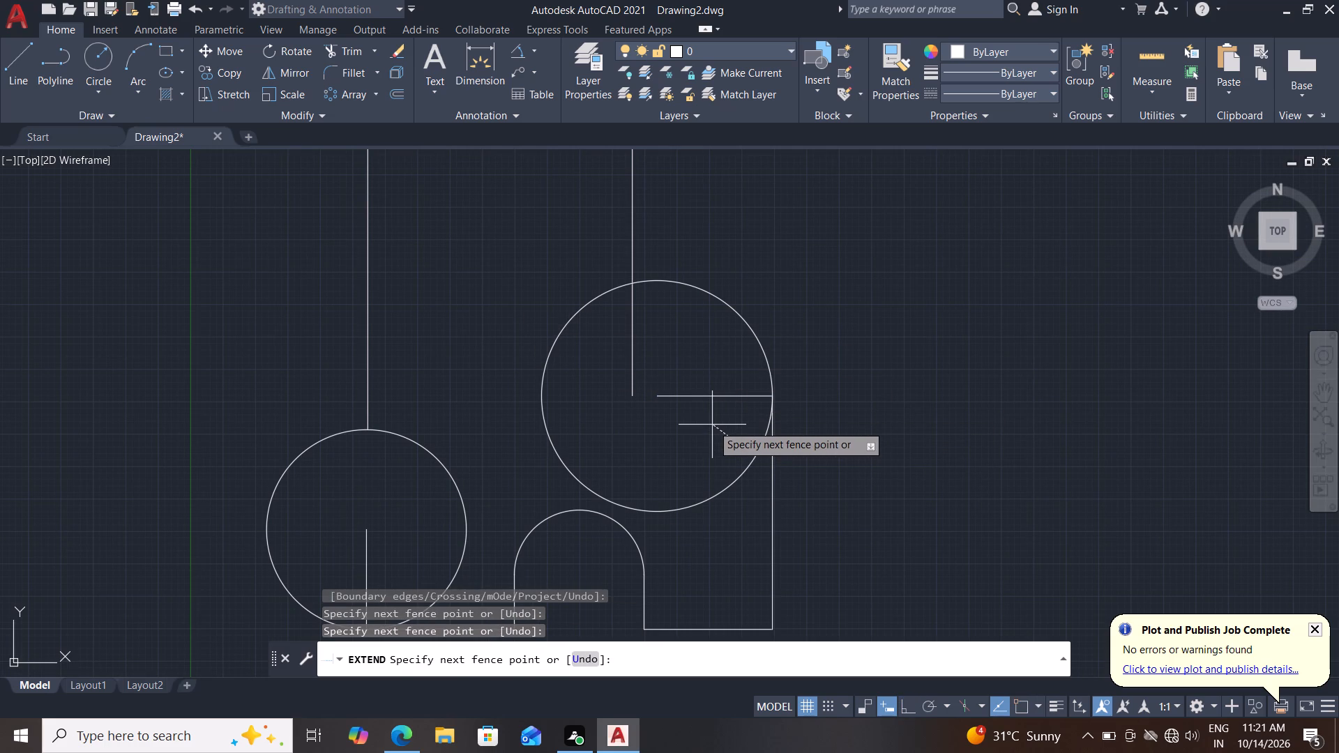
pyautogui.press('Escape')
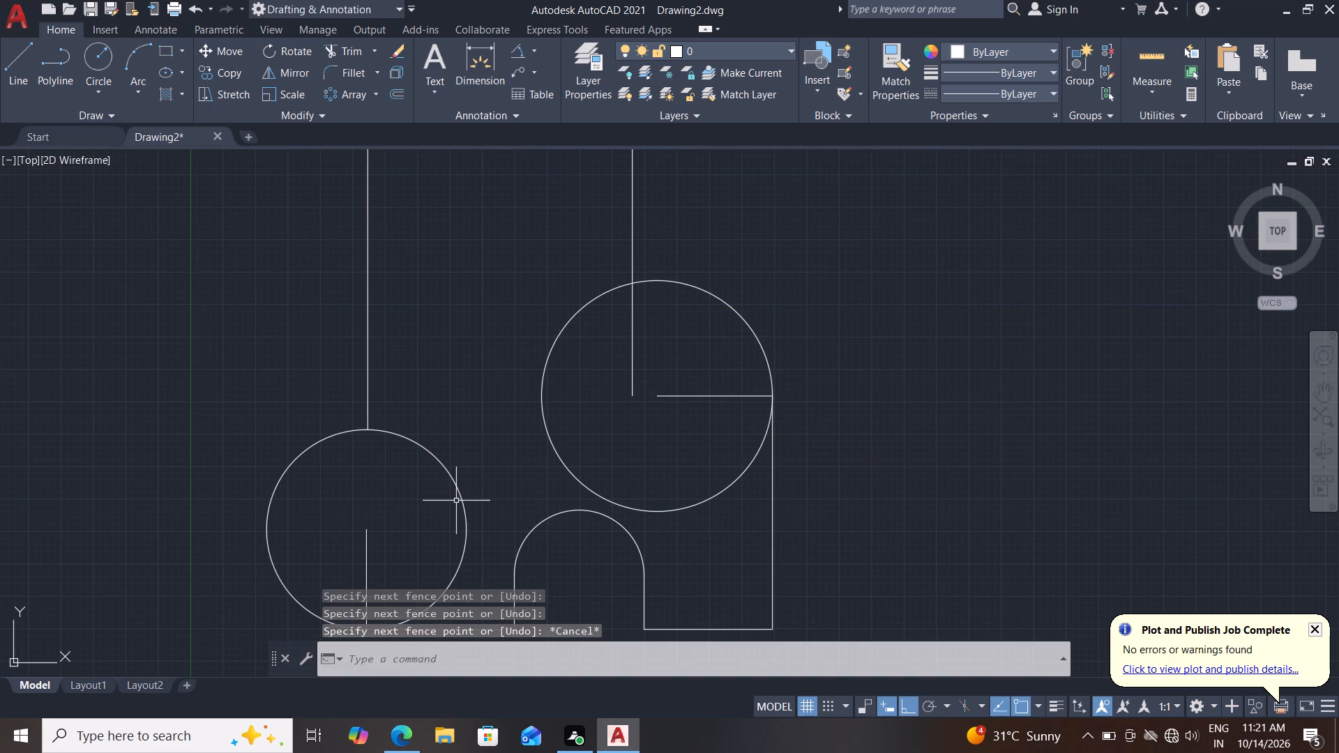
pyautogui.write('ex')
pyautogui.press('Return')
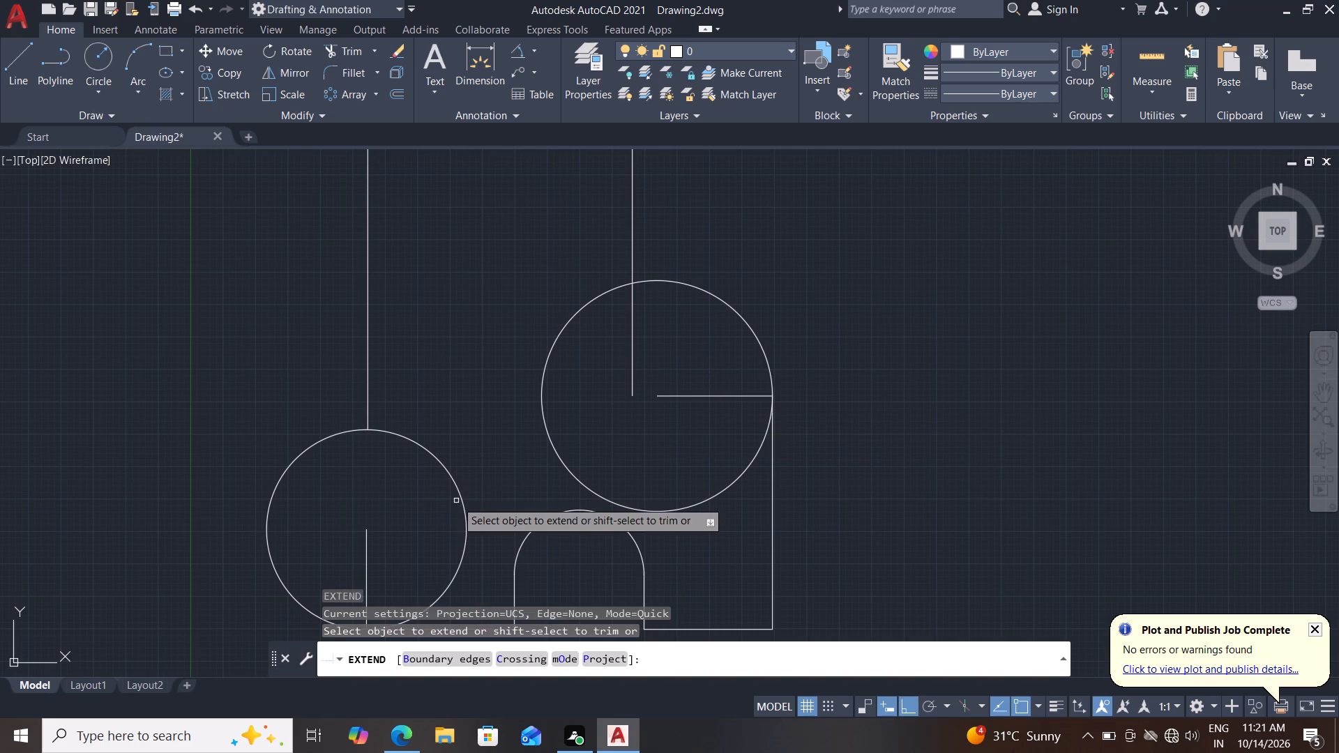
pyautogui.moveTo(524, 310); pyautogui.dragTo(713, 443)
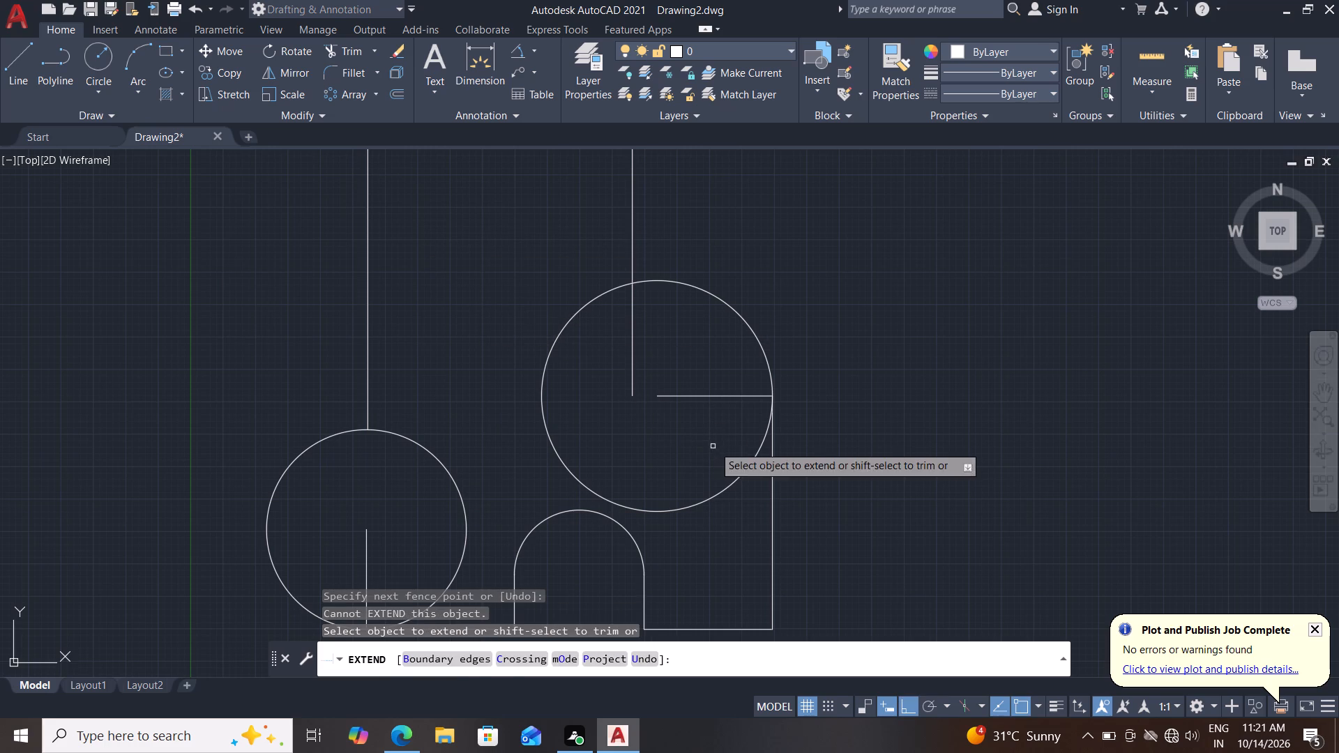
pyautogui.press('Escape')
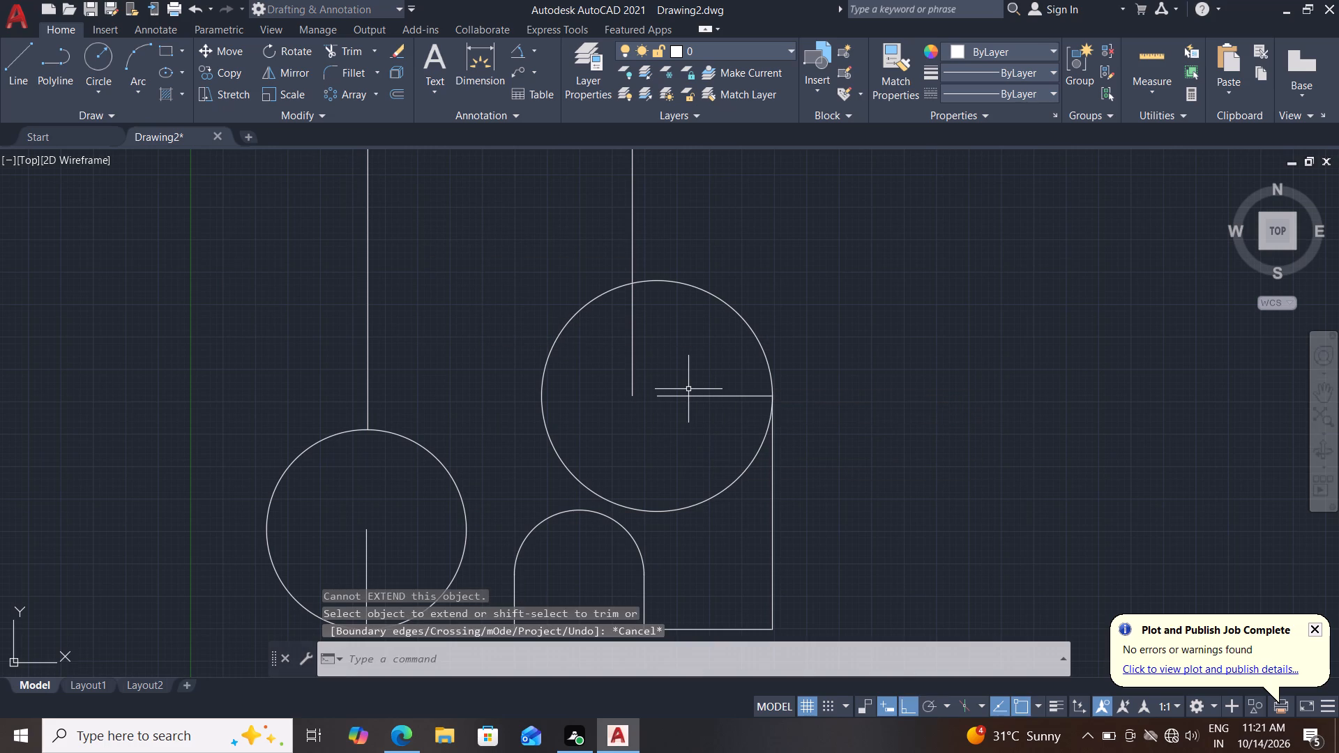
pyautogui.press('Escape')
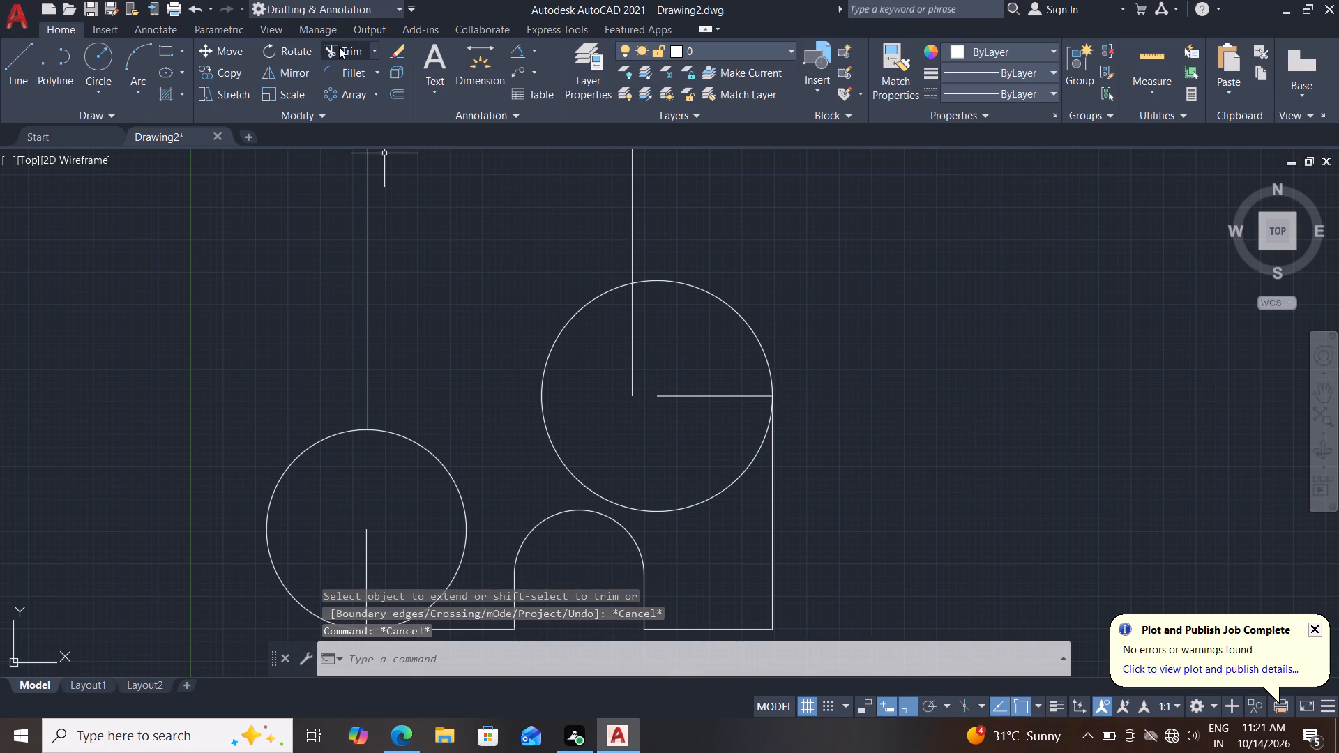
# Trim the large circle to its upper-right arc, removing the 8.9 mm line and the vertical line's portion below the arc.
pyautogui.click(339, 47)
pyautogui.moveTo(582, 264); pyautogui.dragTo(642, 423)
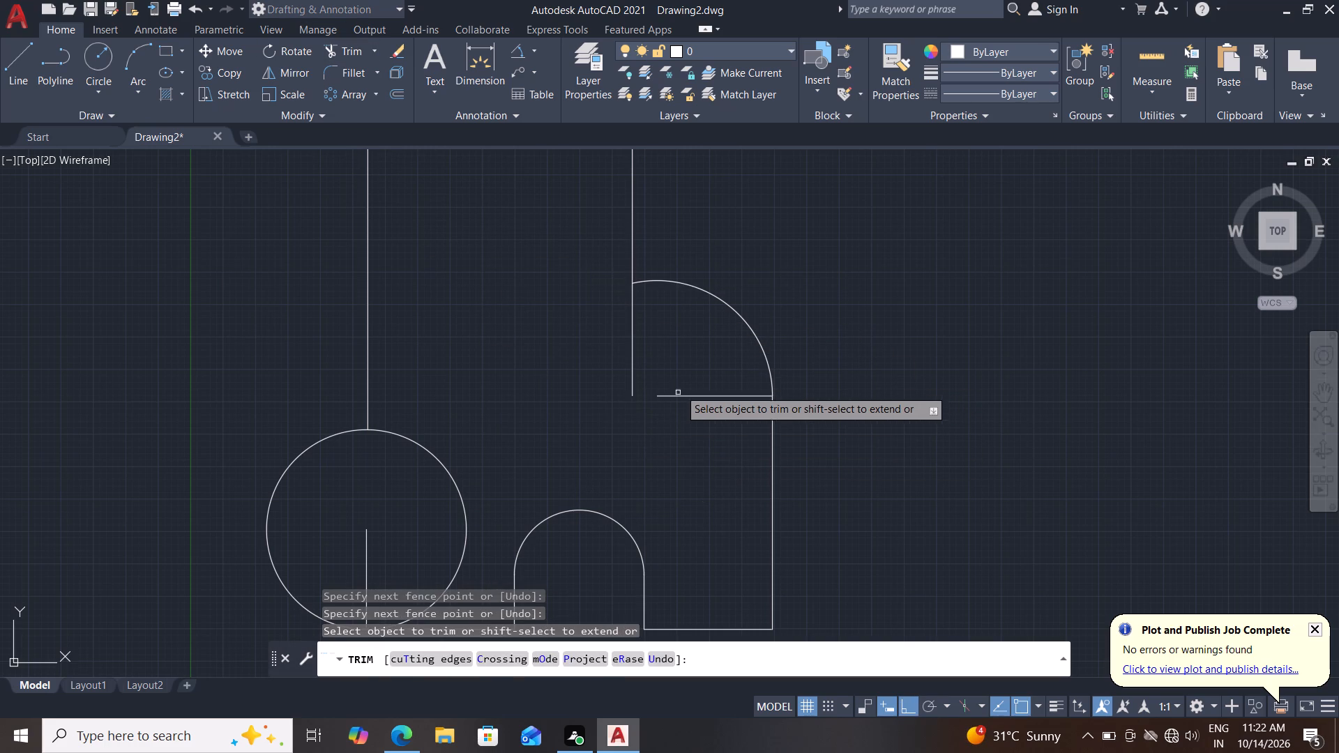
pyautogui.moveTo(694, 358); pyautogui.dragTo(716, 480)
pyautogui.moveTo(639, 347); pyautogui.dragTo(554, 340)
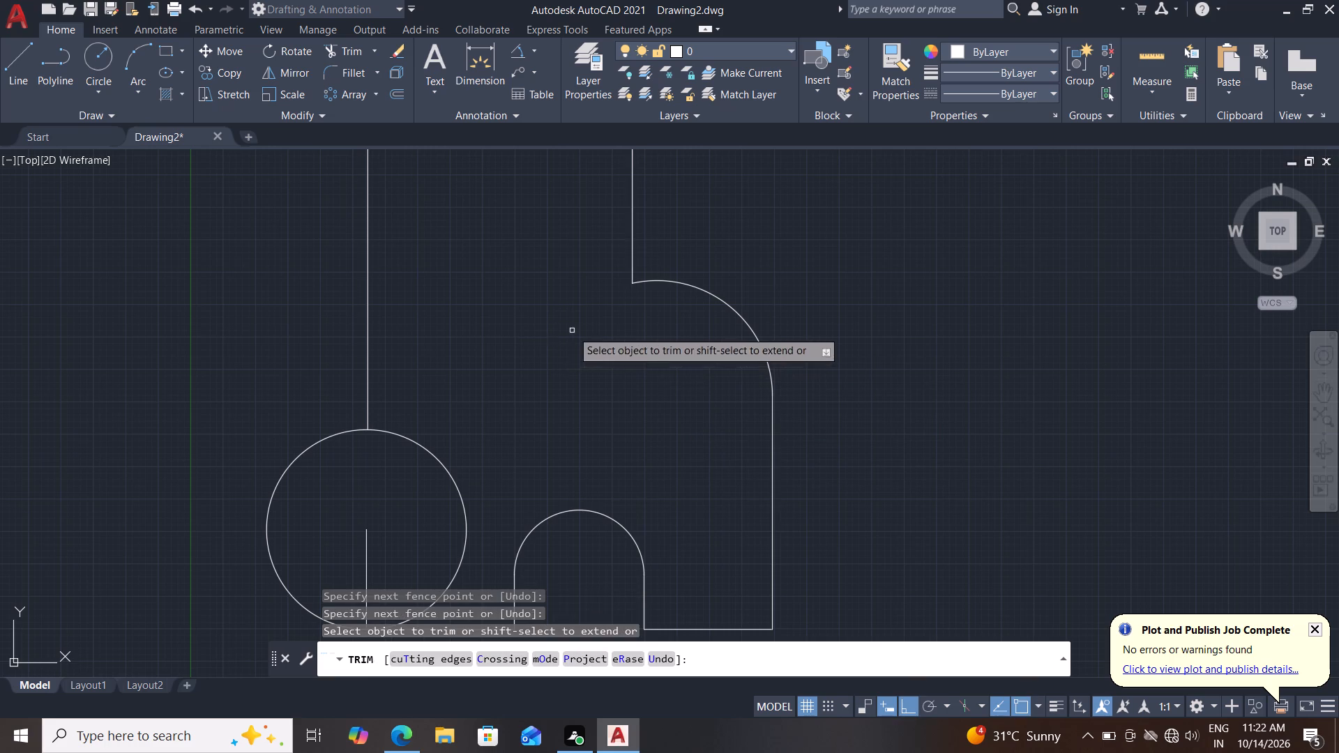
pyautogui.moveTo(572, 330); pyautogui.dragTo(548, 429, button='middle')
pyautogui.scroll(-1, 521, 352)
pyautogui.moveTo(516, 329); pyautogui.dragTo(512, 348, button='middle')
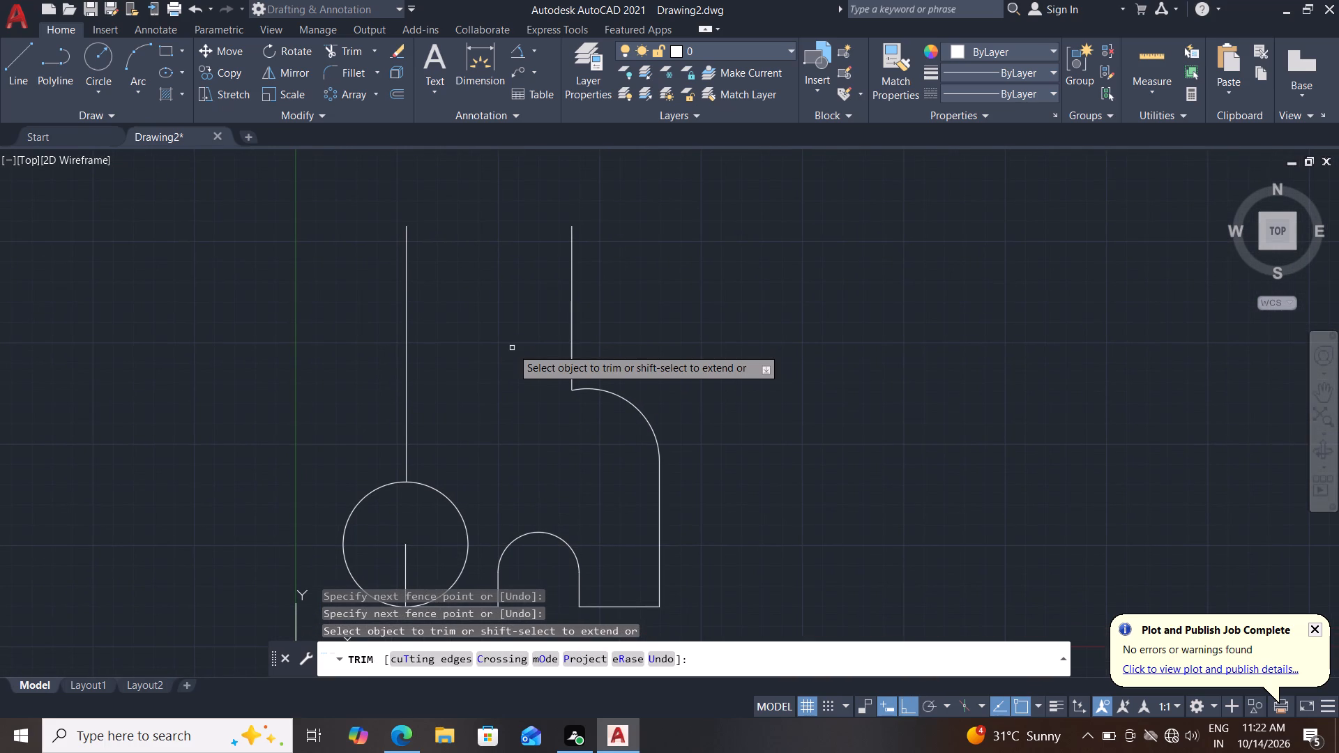
pyautogui.press('Escape')
pyautogui.press('Escape')
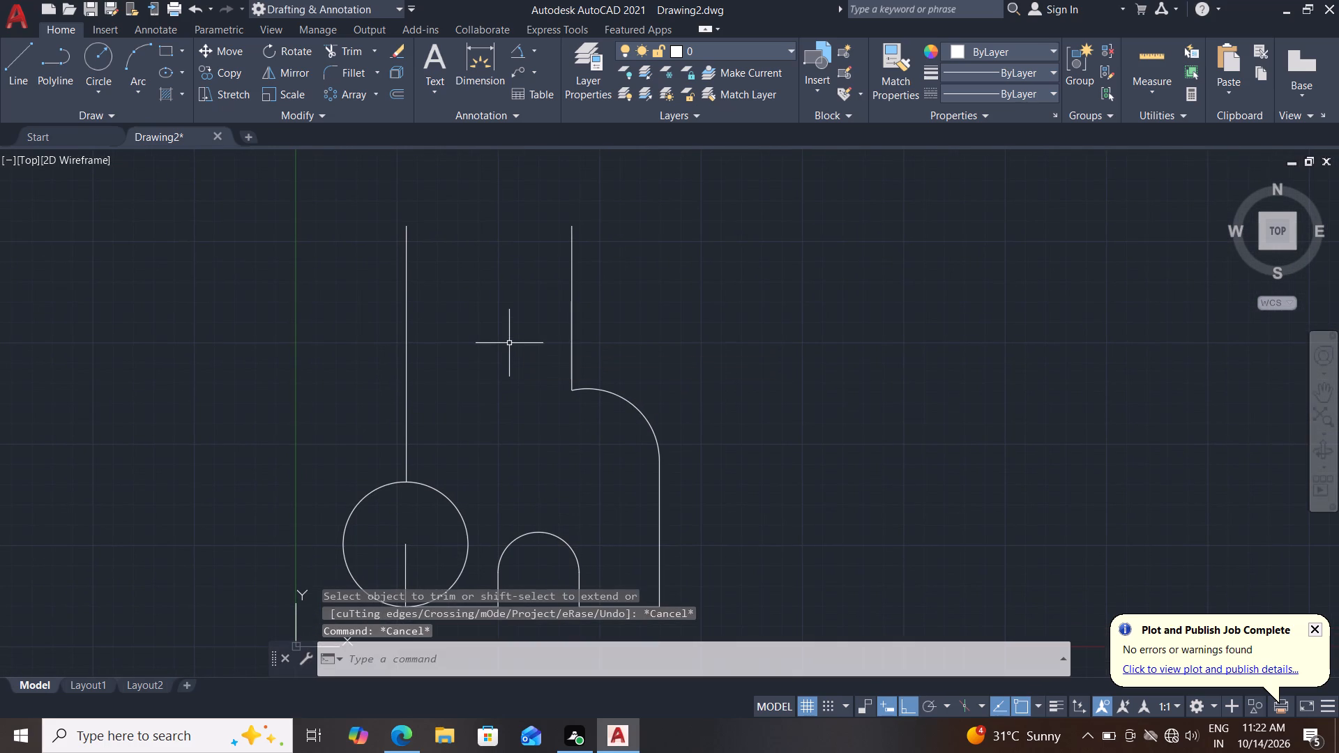
# Draw a line 10 mm down from the leftmost vertical line's top end, continuing horizontally right and stopping short of the other vertical.
pyautogui.click(12, 58)
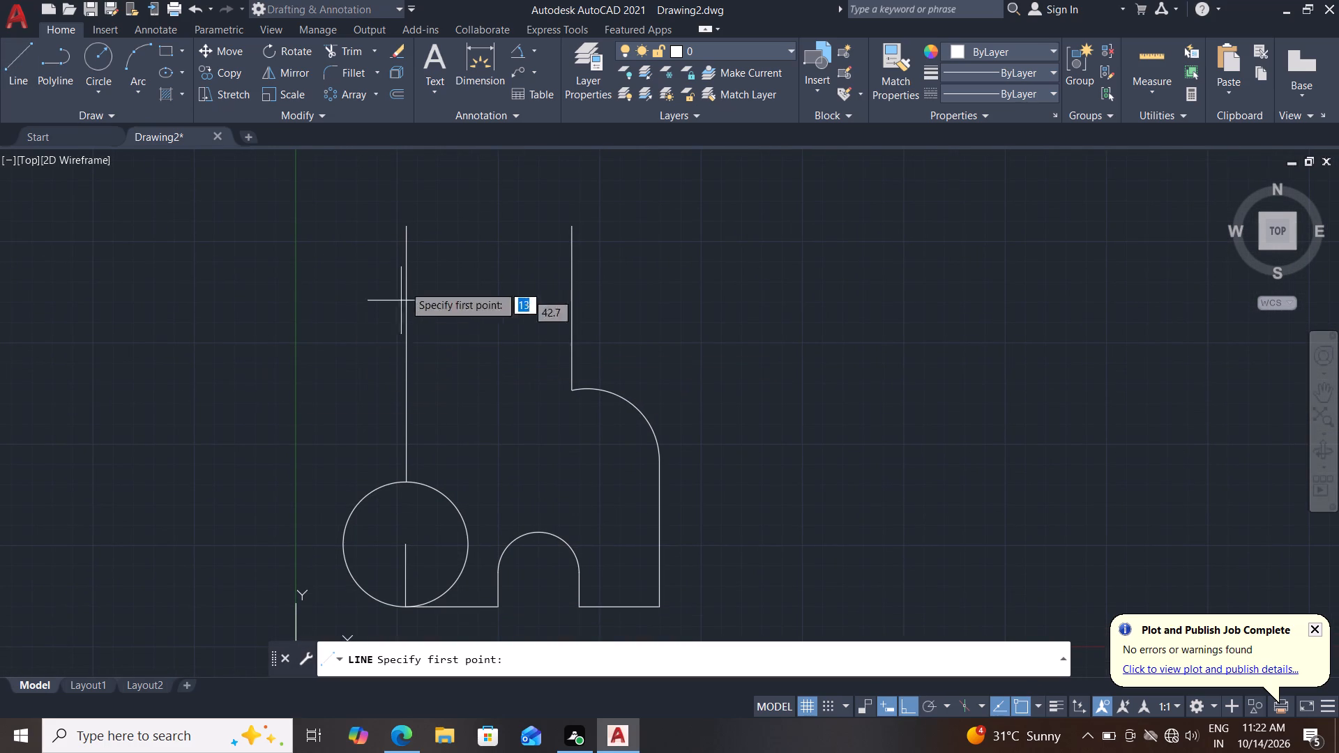
pyautogui.click(404, 223)
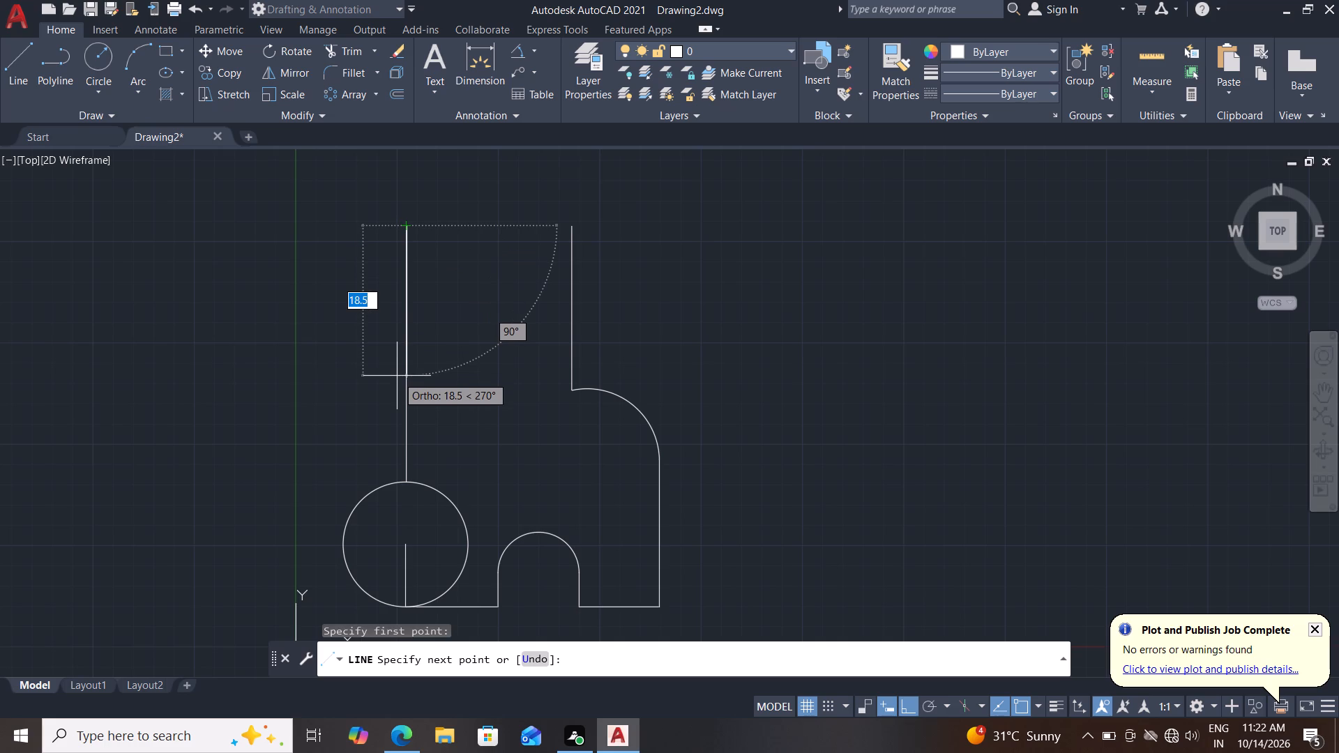
pyautogui.write('10')
pyautogui.press('Return')
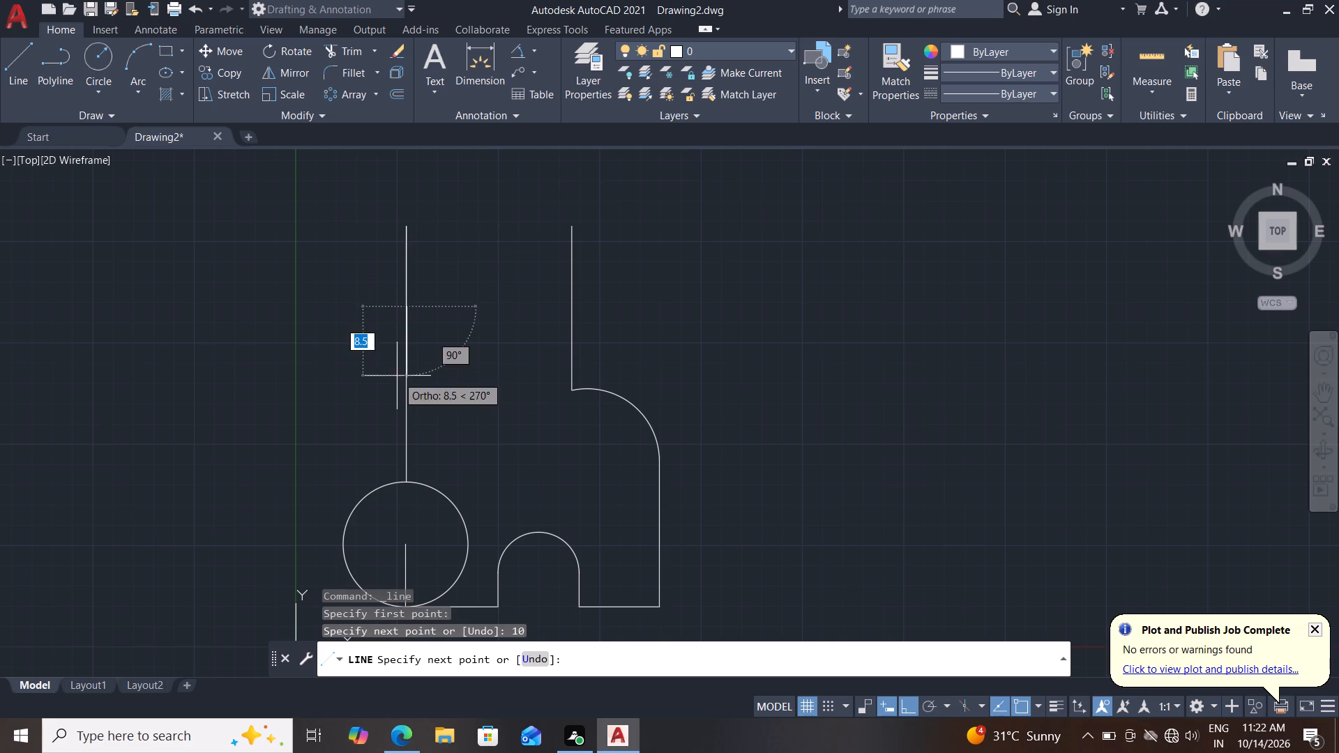
pyautogui.click(517, 298)
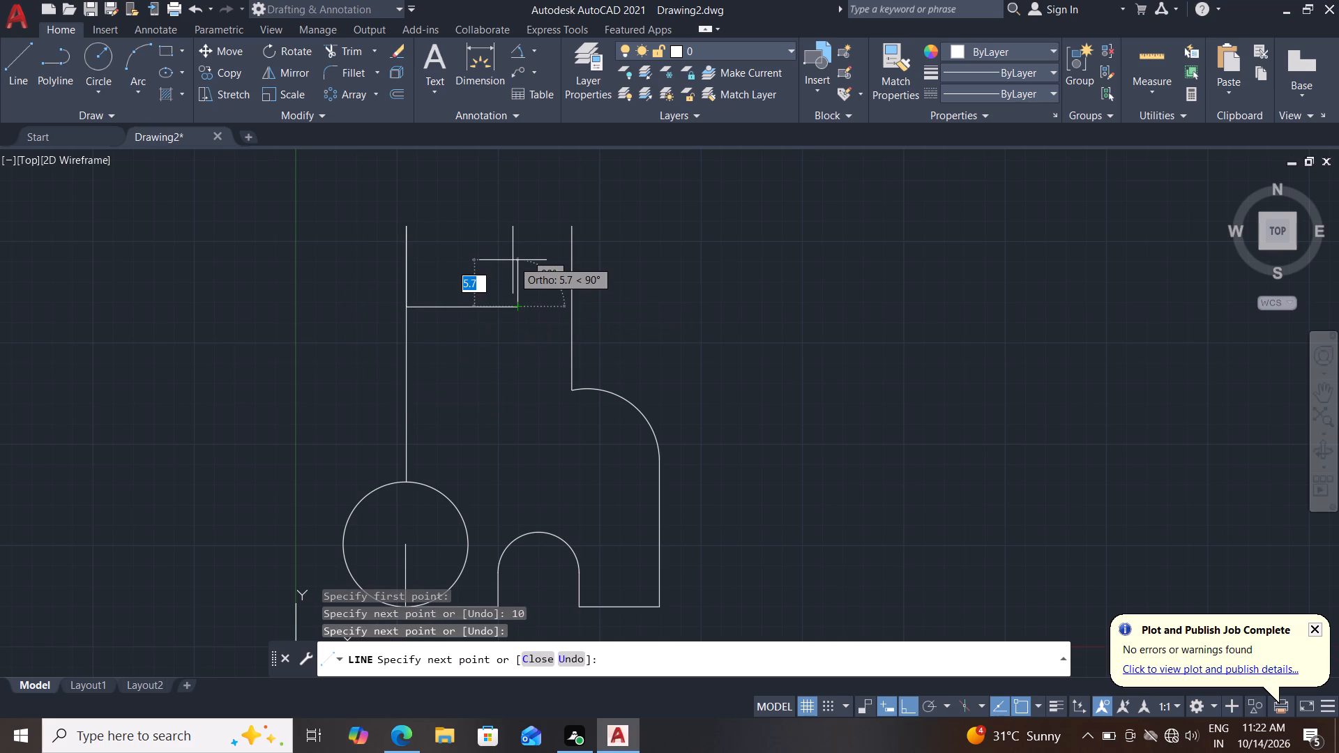
pyautogui.press('Escape')
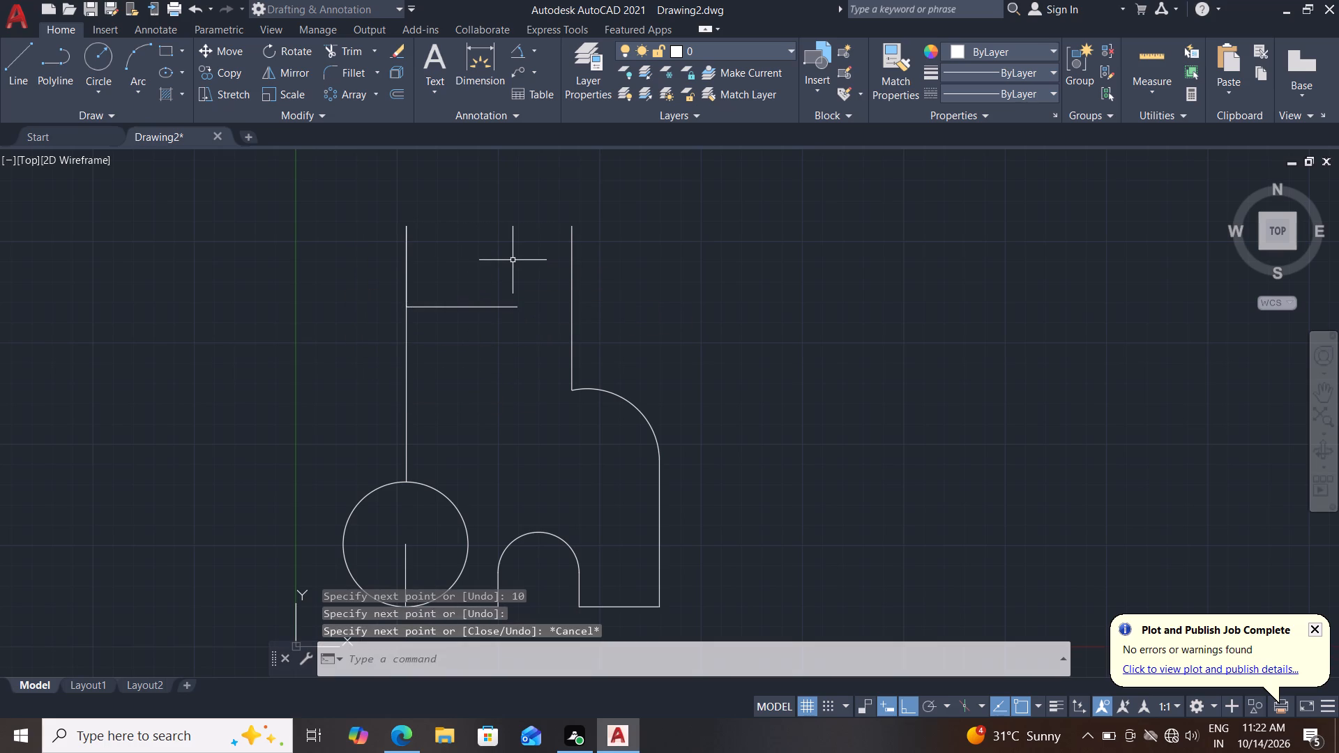
# Trim away the left vertical line's portion above the horizontal line, together with the horizontal line itself.
pyautogui.click(356, 56)
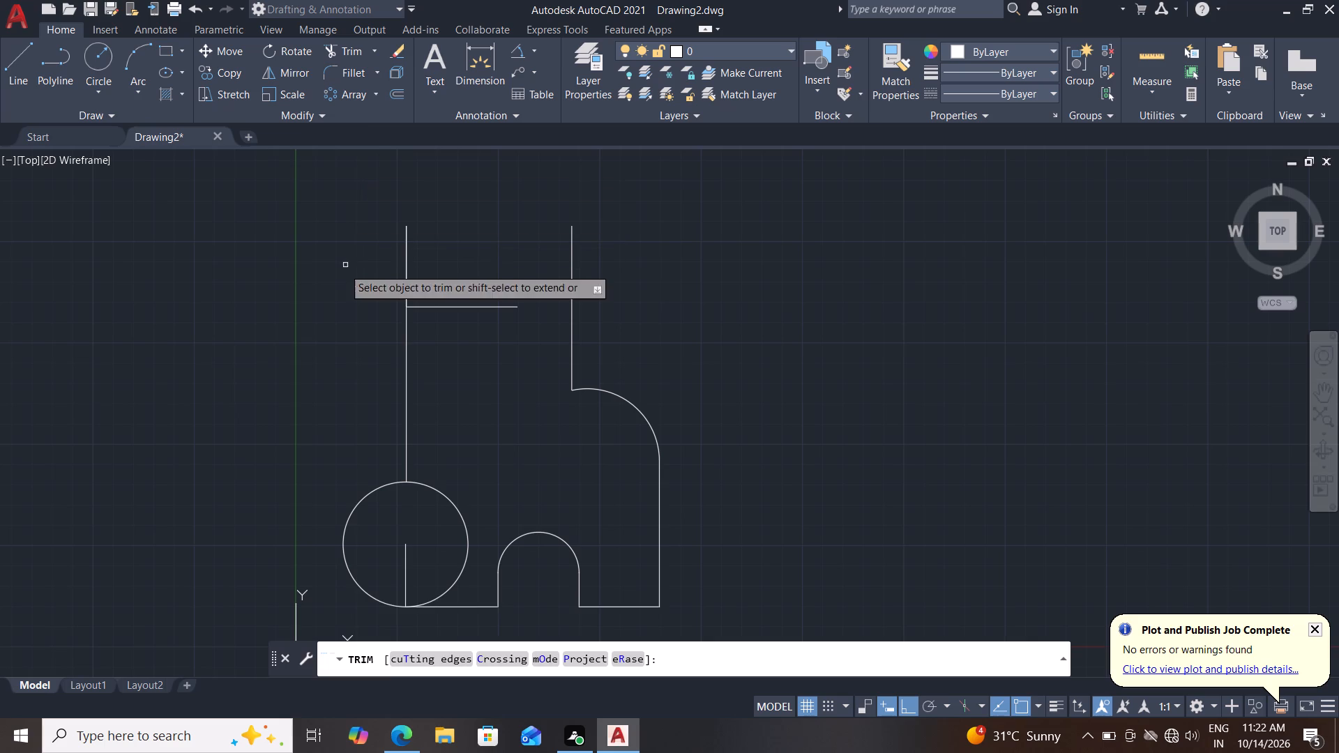
pyautogui.moveTo(342, 268); pyautogui.dragTo(459, 365)
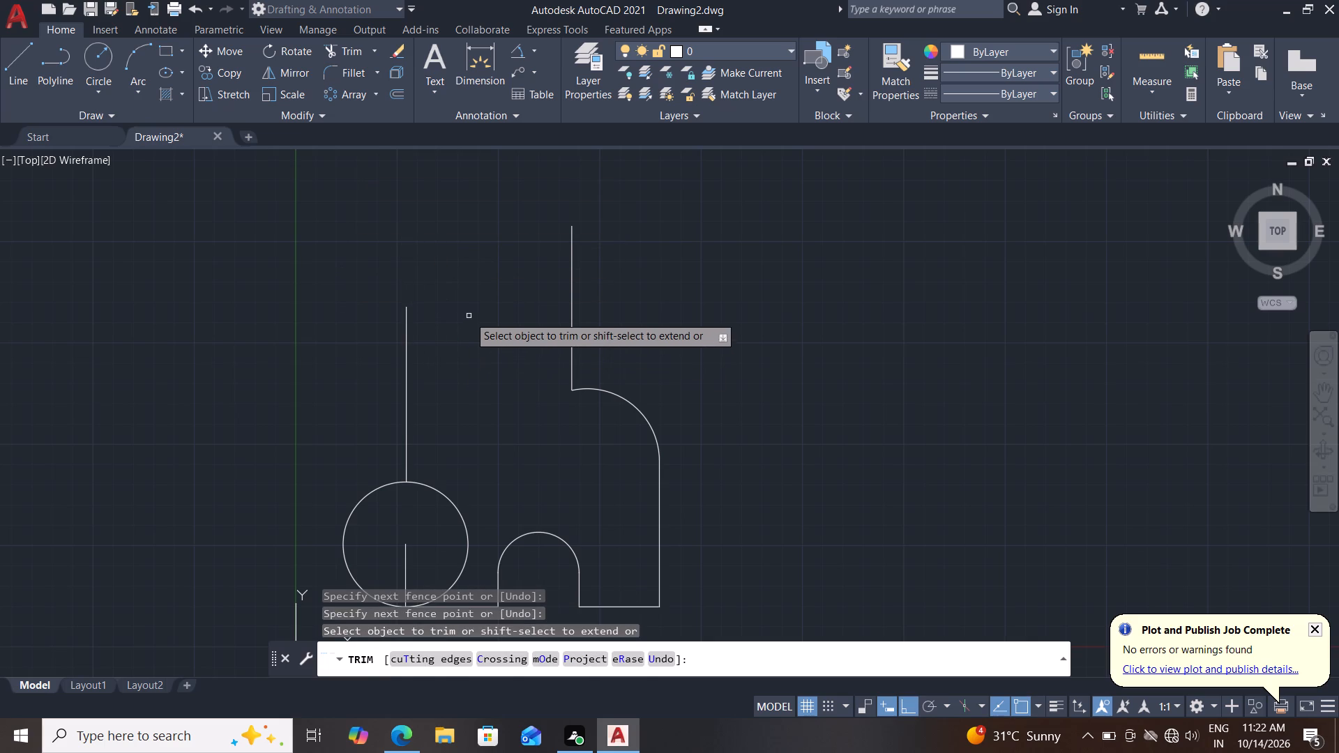
pyautogui.press('Escape')
pyautogui.press('Escape')
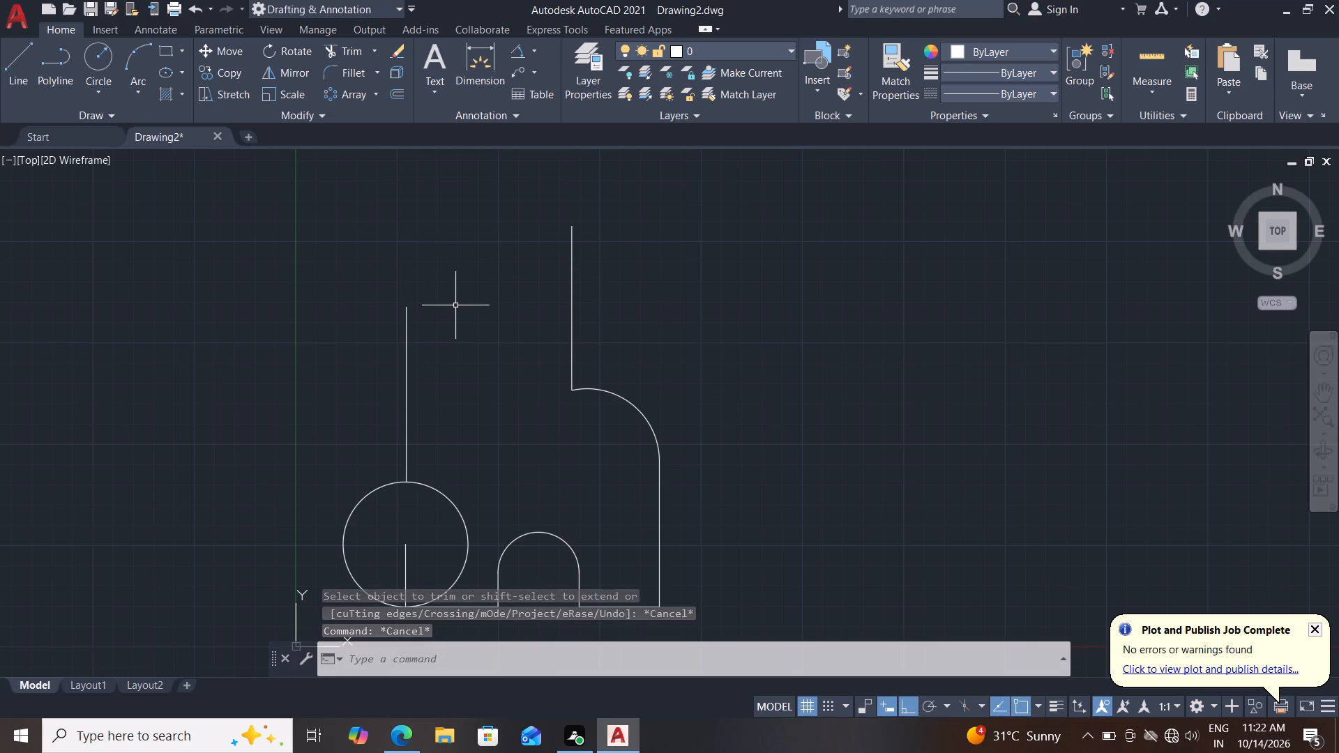
# Draw a 3 mm horizontal line leftward from the top end of the right vertical line.
pyautogui.moveTo(20, 55); pyautogui.dragTo(27, 67)
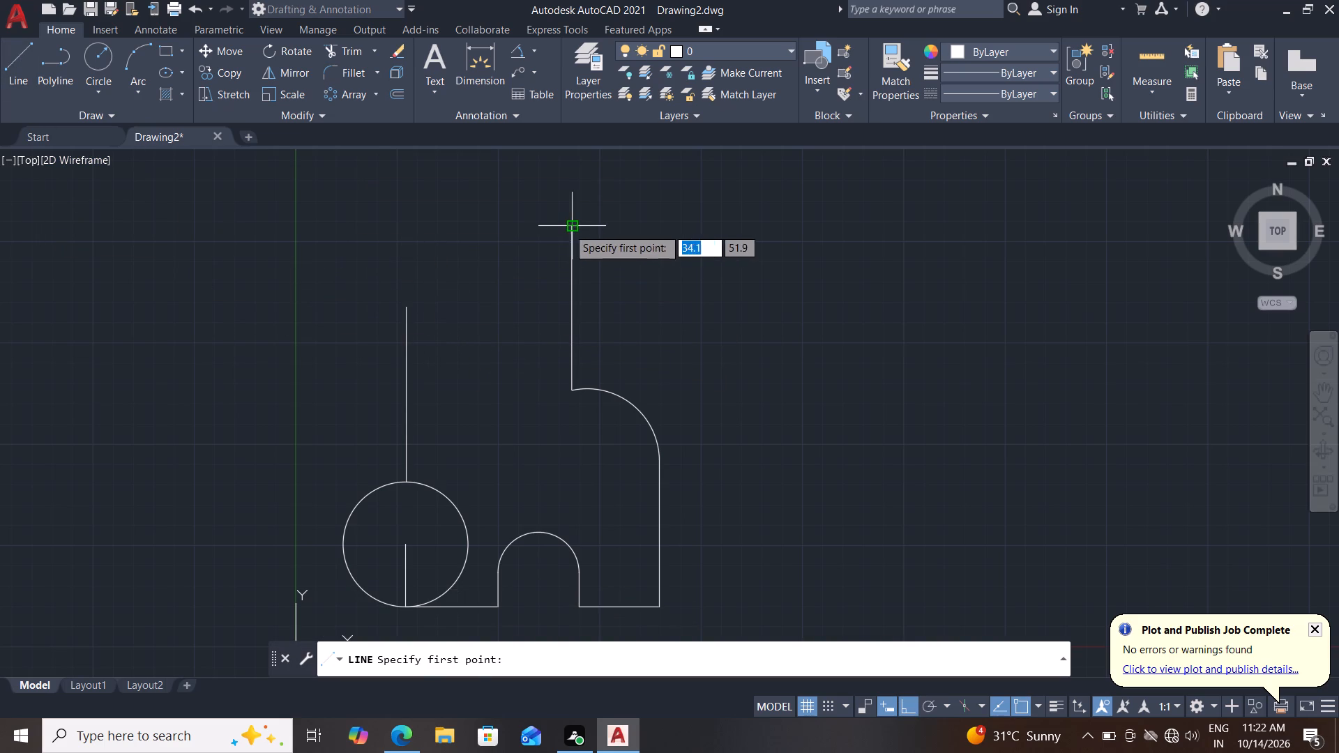
pyautogui.click(568, 228)
pyautogui.press('3')
pyautogui.press('Return')
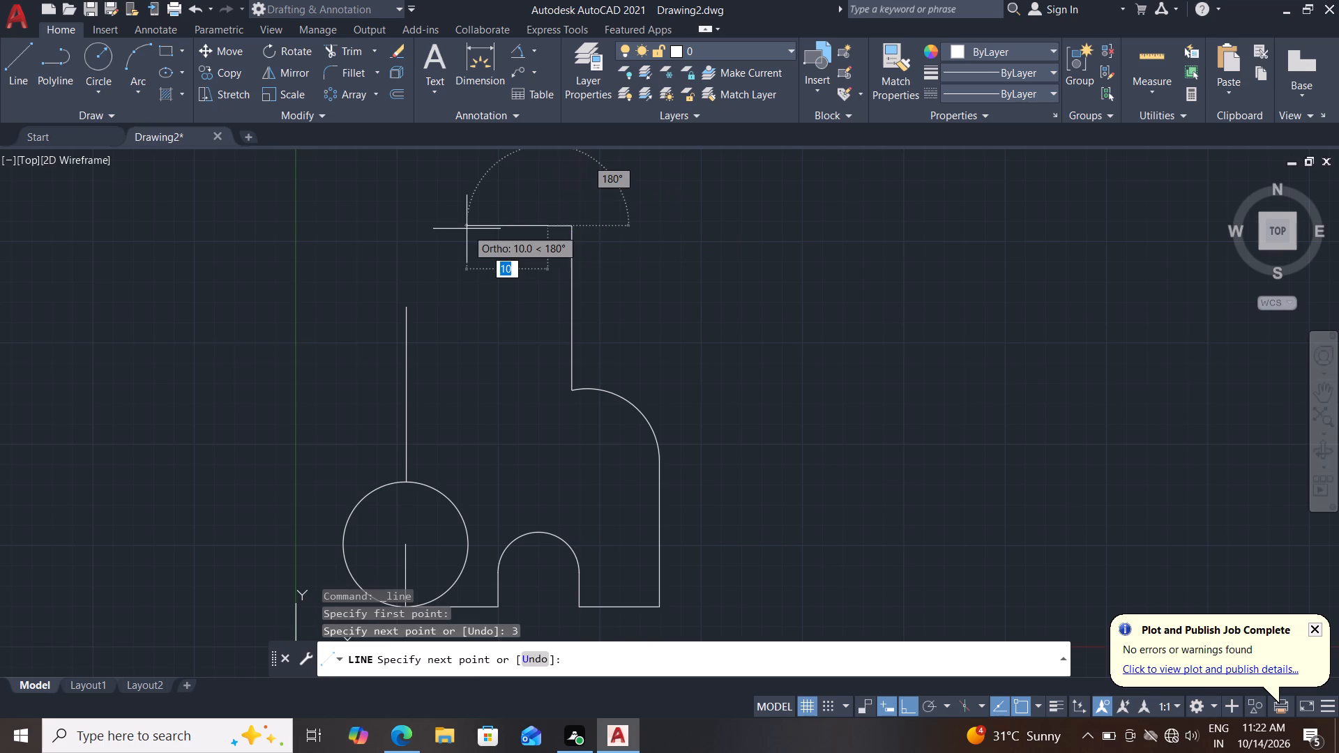
pyautogui.press('Escape')
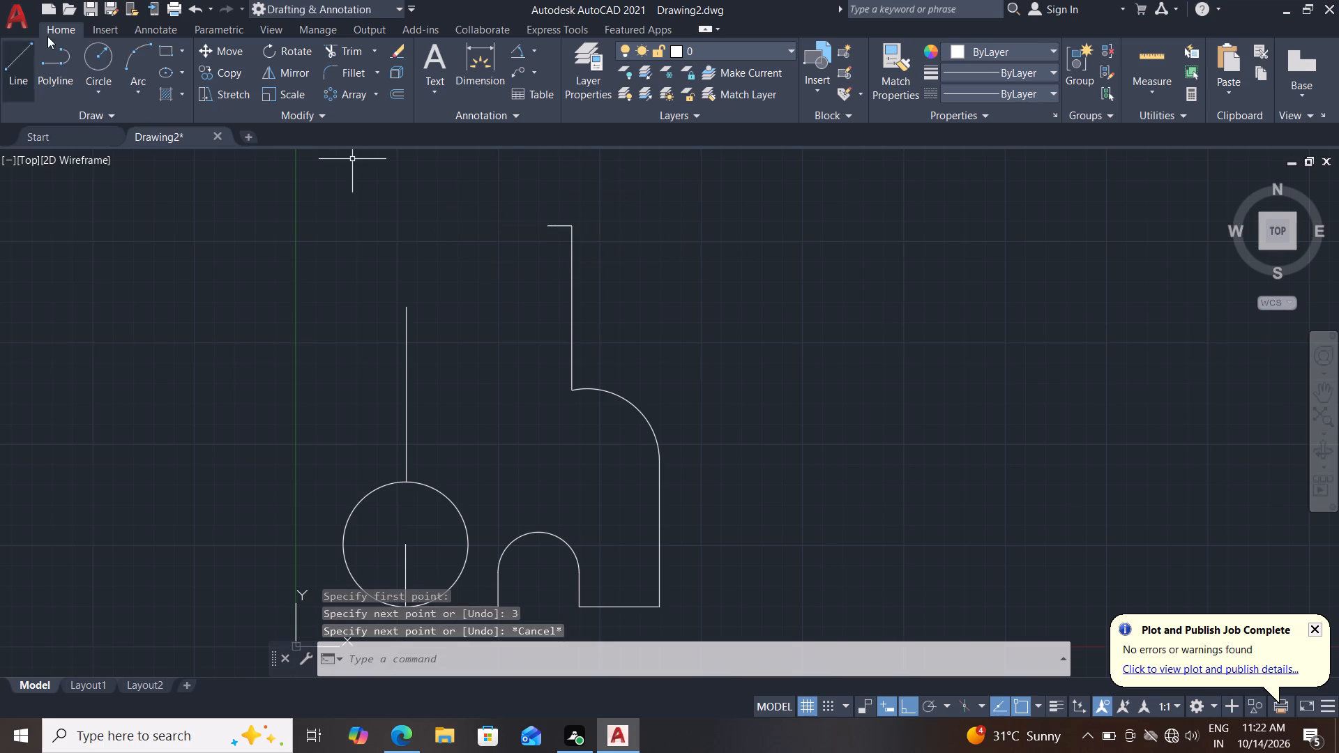
# Draw a circle centred on the 3 mm line's free end, passing through the right vertical line's top end.
pyautogui.click(111, 59)
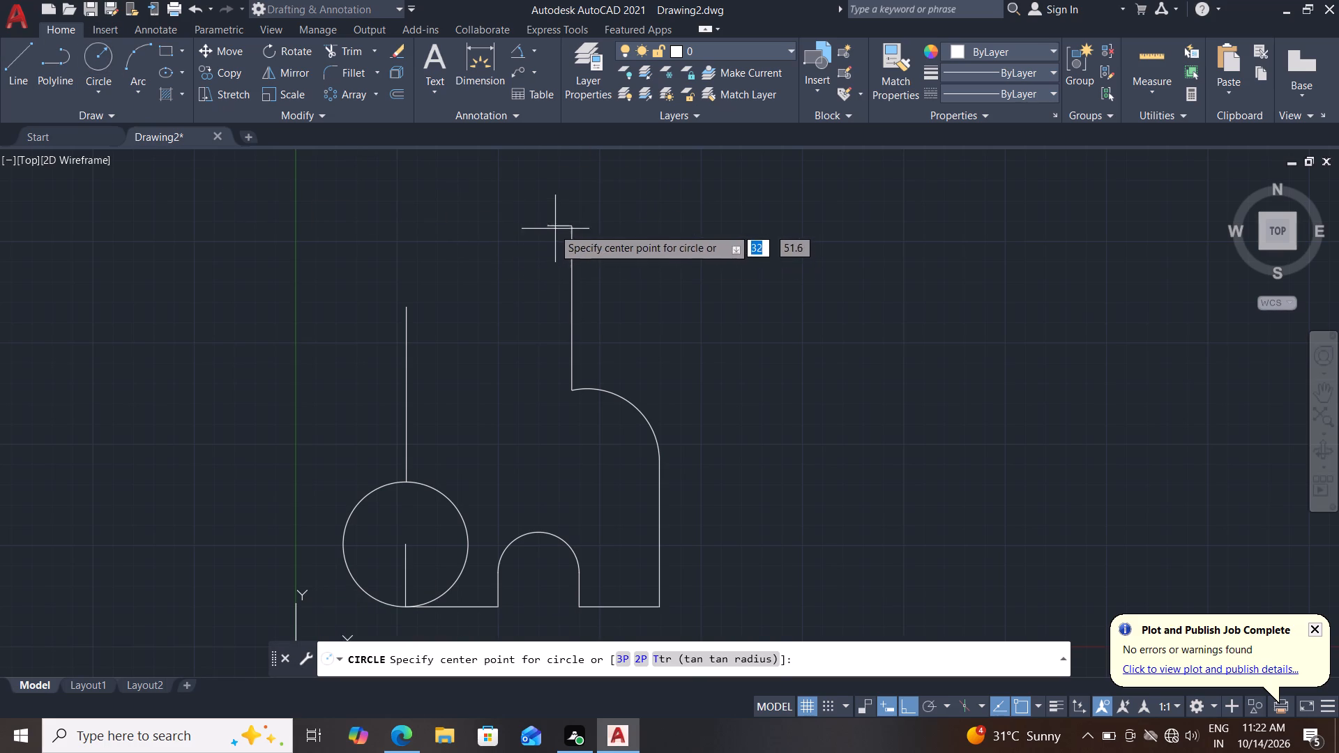
pyautogui.click(550, 228)
pyautogui.click(573, 227)
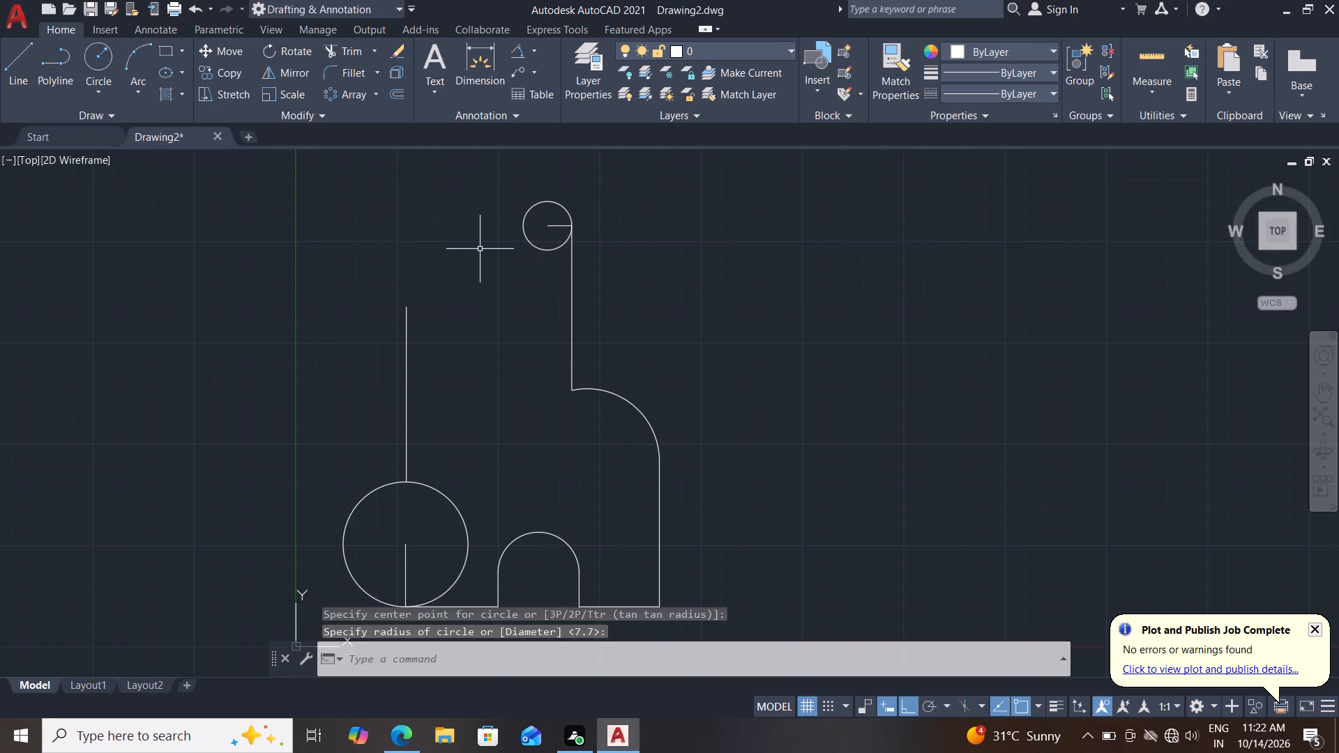
# Draw a 5 mm horizontal line rightward from the top end of the left vertical line.
pyautogui.click(12, 75)
pyautogui.moveTo(403, 307); pyautogui.dragTo(409, 307)
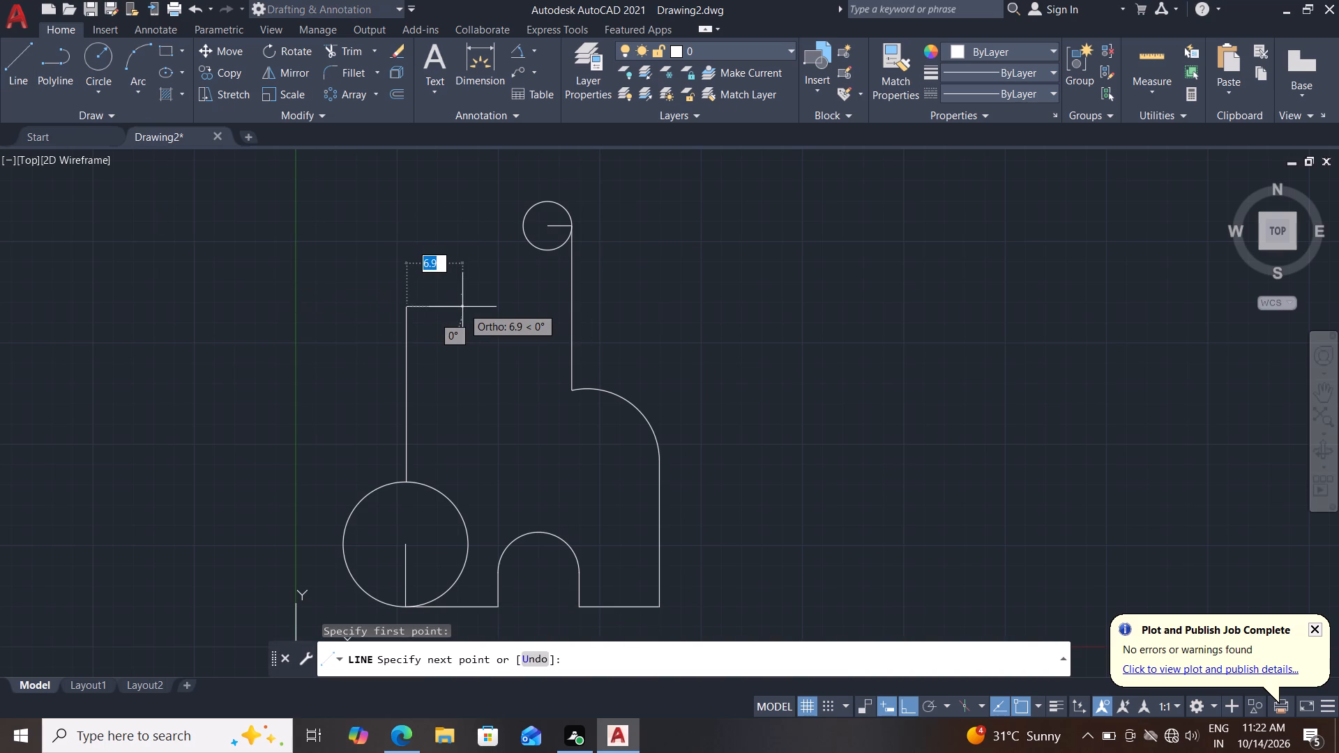
pyautogui.press('5')
pyautogui.press('Return')
pyautogui.press('Escape')
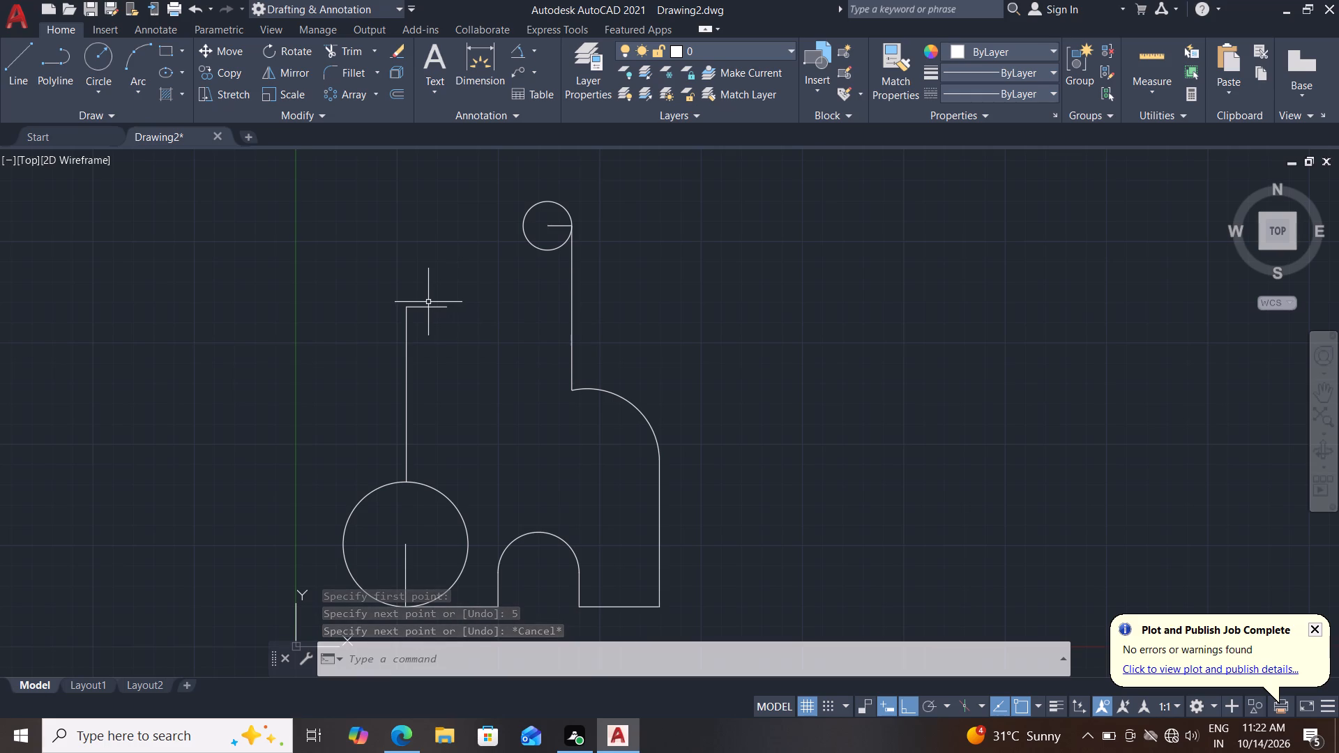
# Draw a circle centred on the 5 mm line's free end, passing through the left vertical line's top end.
pyautogui.moveTo(100, 51); pyautogui.dragTo(107, 63)
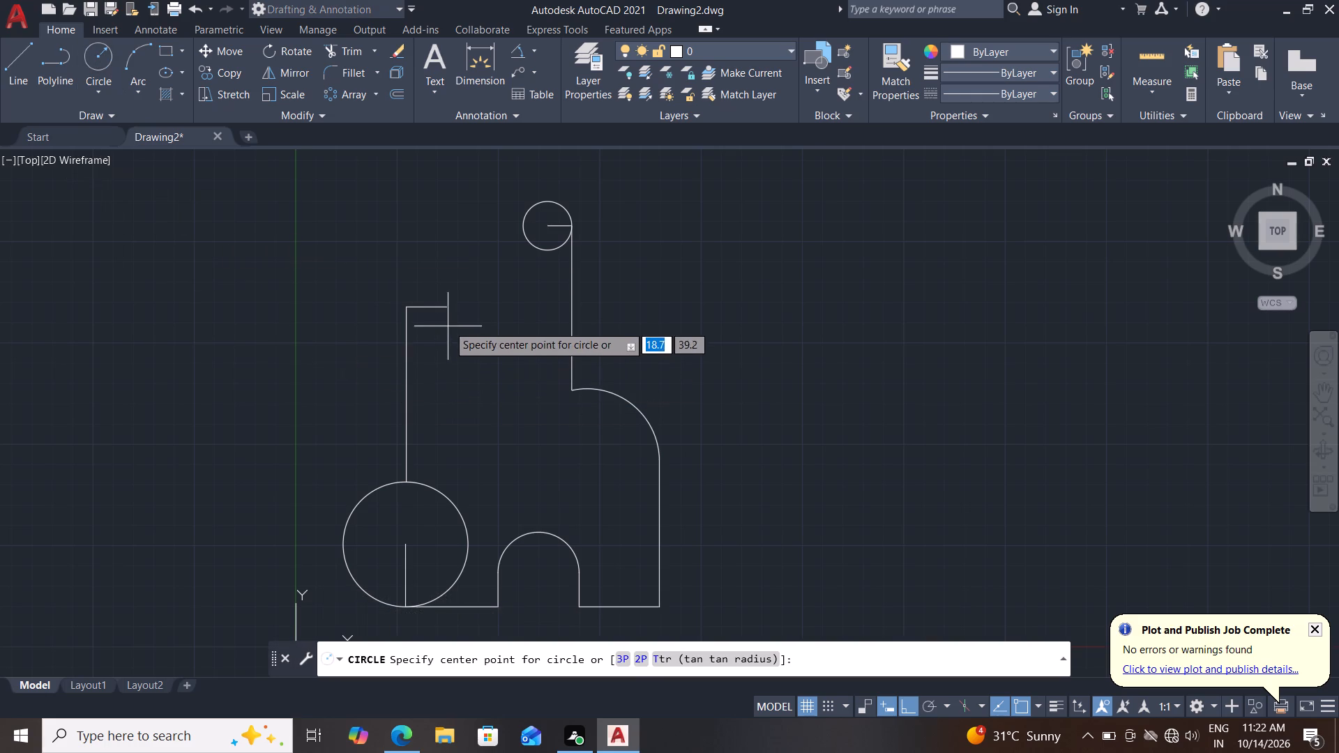
pyautogui.click(448, 309)
pyautogui.click(406, 313)
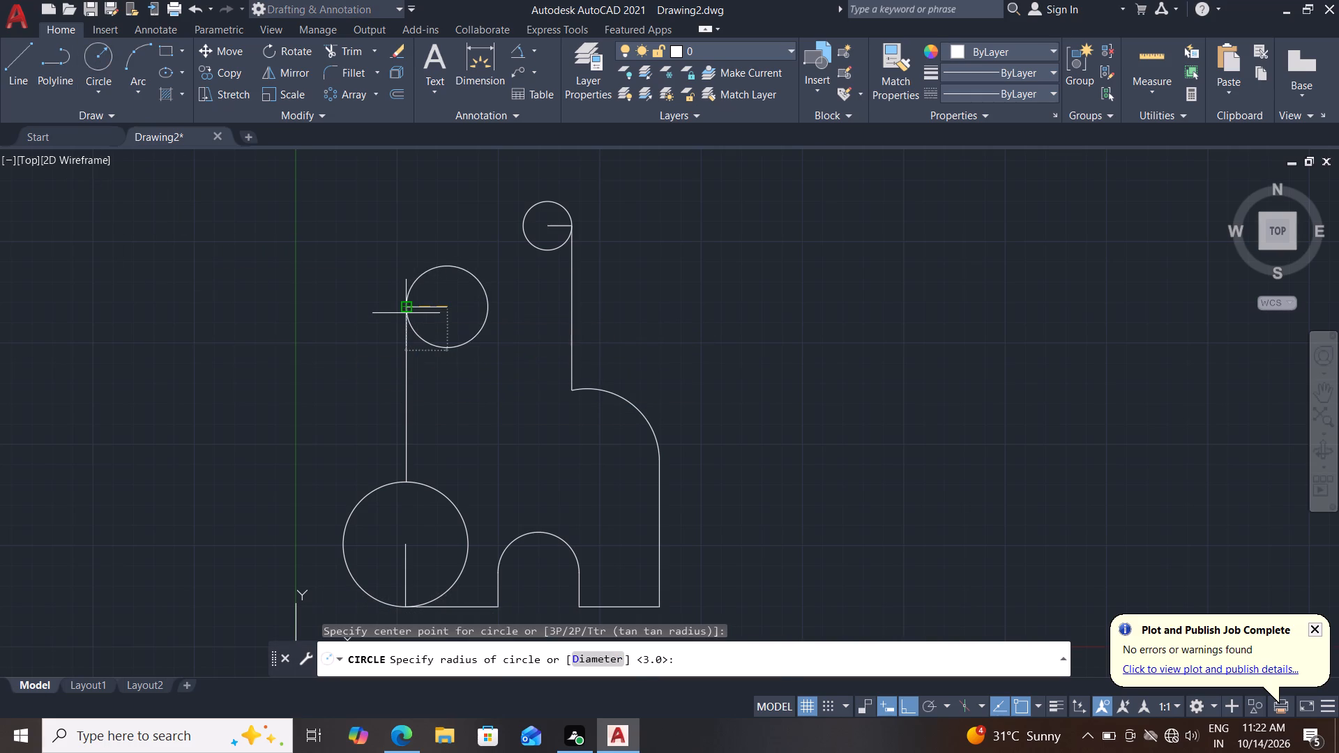
# Draw a 10 mm radius circle tangent to the top of the 5 mm radius circle and the left side of the 3 mm radius circle.
pyautogui.click(99, 102)
pyautogui.click(126, 266)
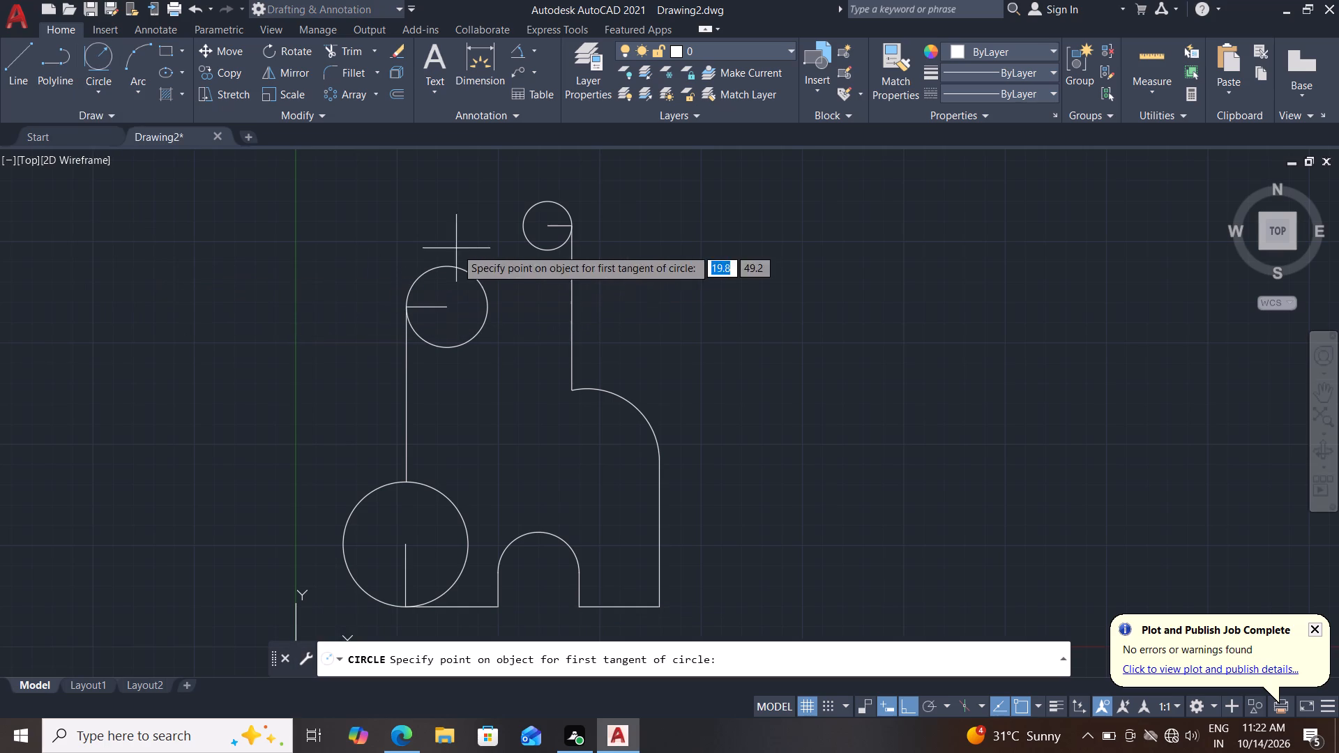
pyautogui.moveTo(442, 261); pyautogui.dragTo(460, 258)
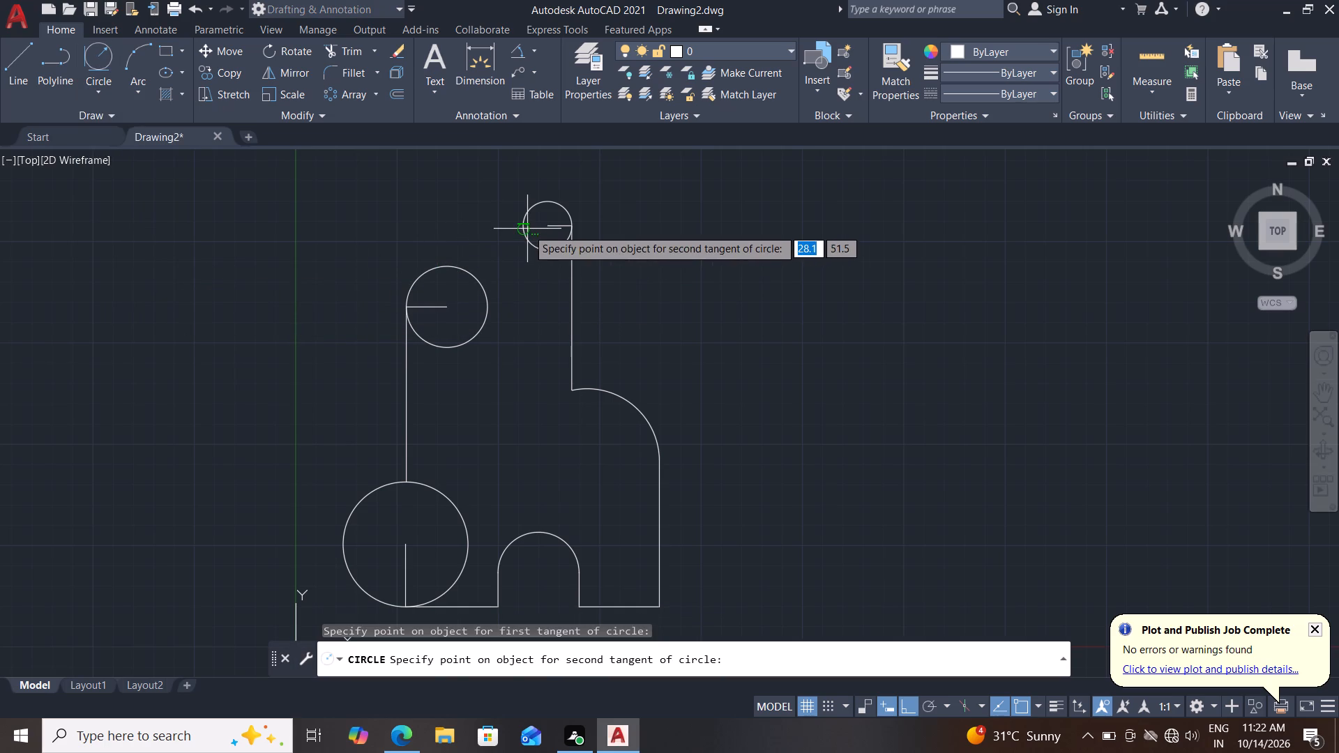
pyautogui.click(527, 229)
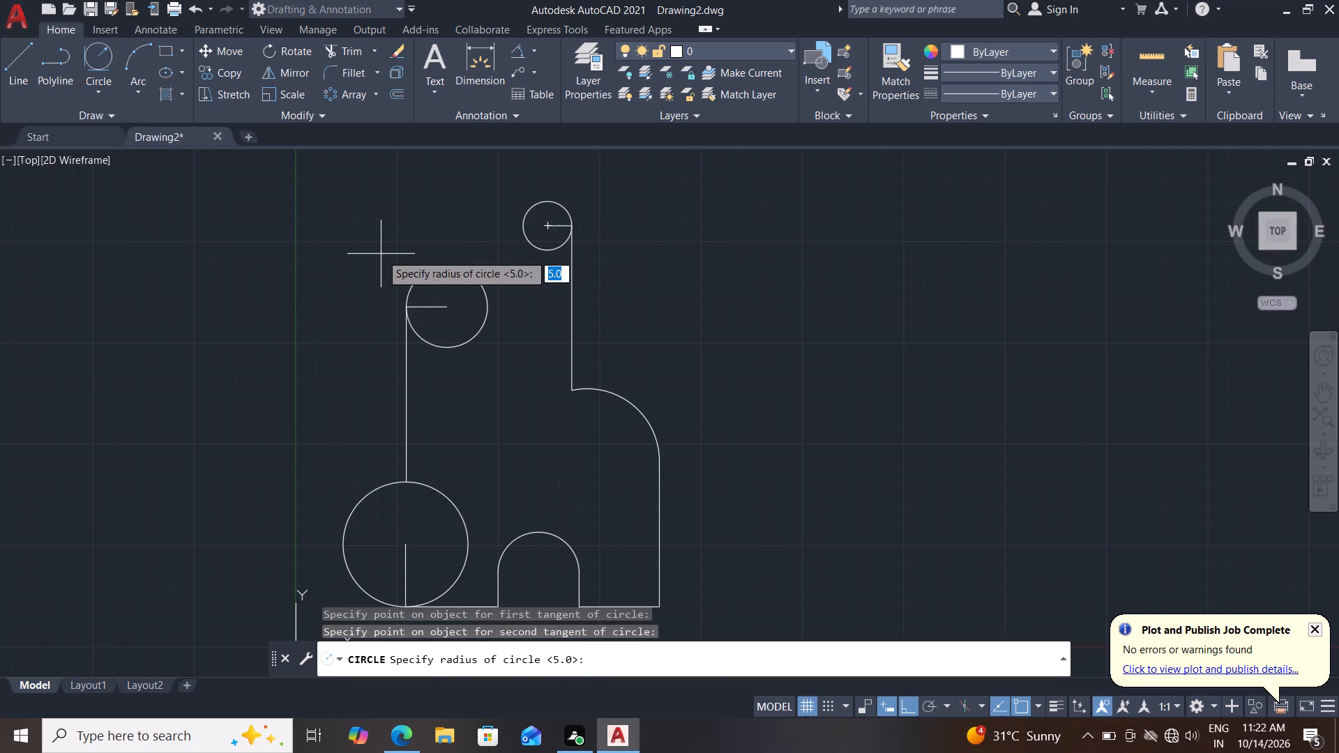
pyautogui.write('10')
pyautogui.press('Return')
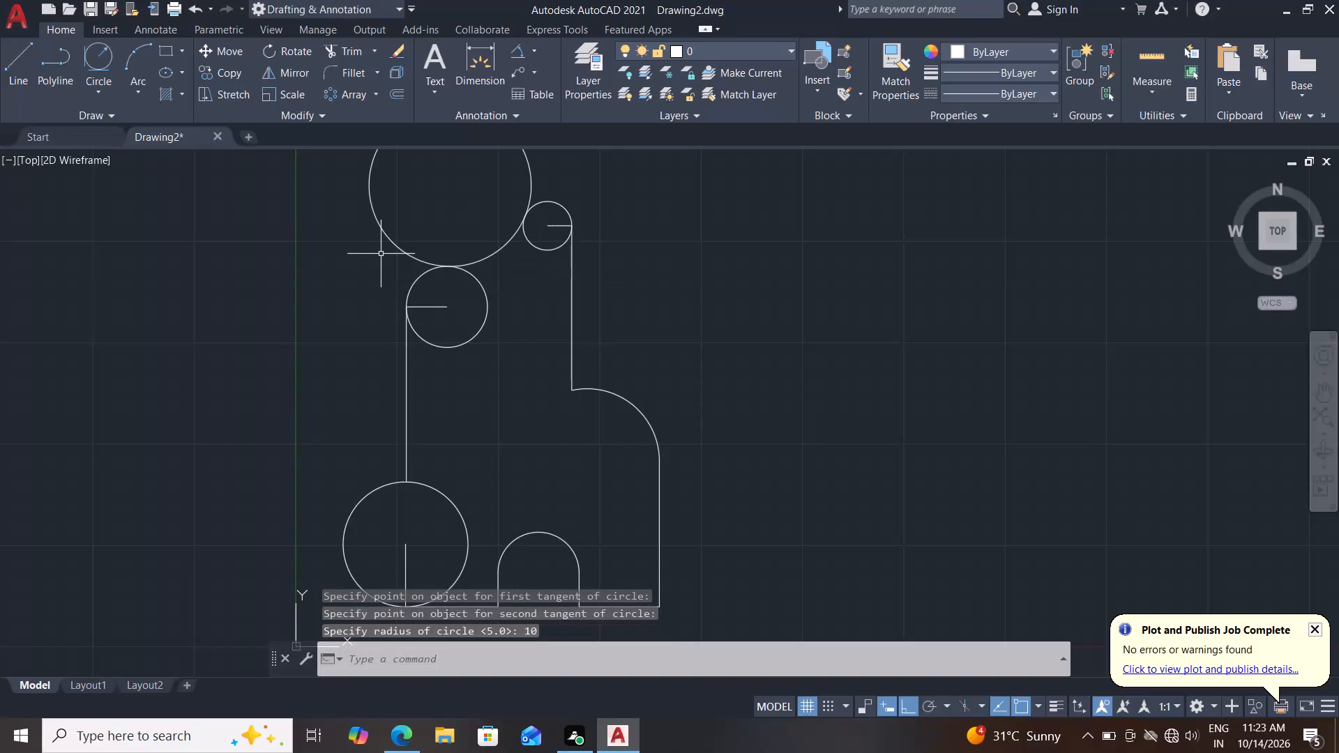
# Trim the three upper circles to one continuous top contour, removing the 5 mm and 3 mm construction lines inside them.
pyautogui.moveTo(308, 368); pyautogui.dragTo(302, 340, button='middle')
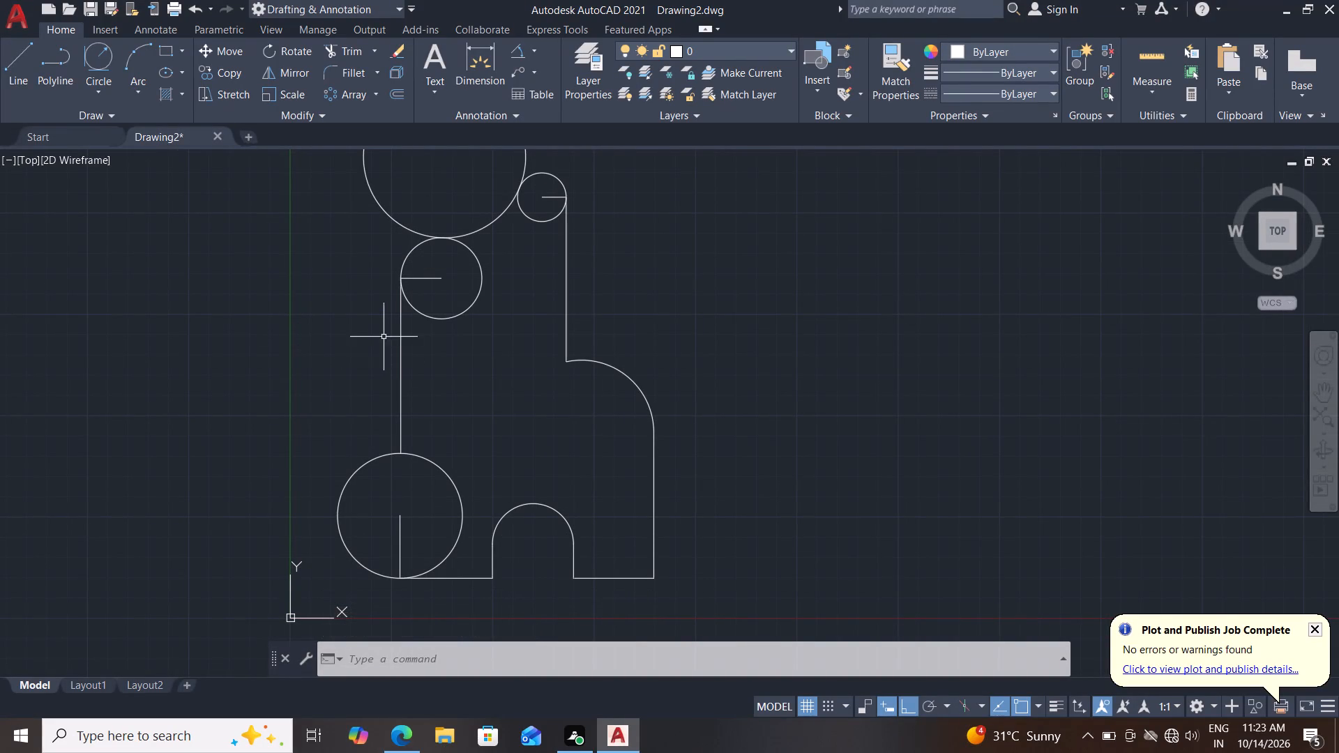
pyautogui.moveTo(383, 336); pyautogui.dragTo(372, 356, button='middle')
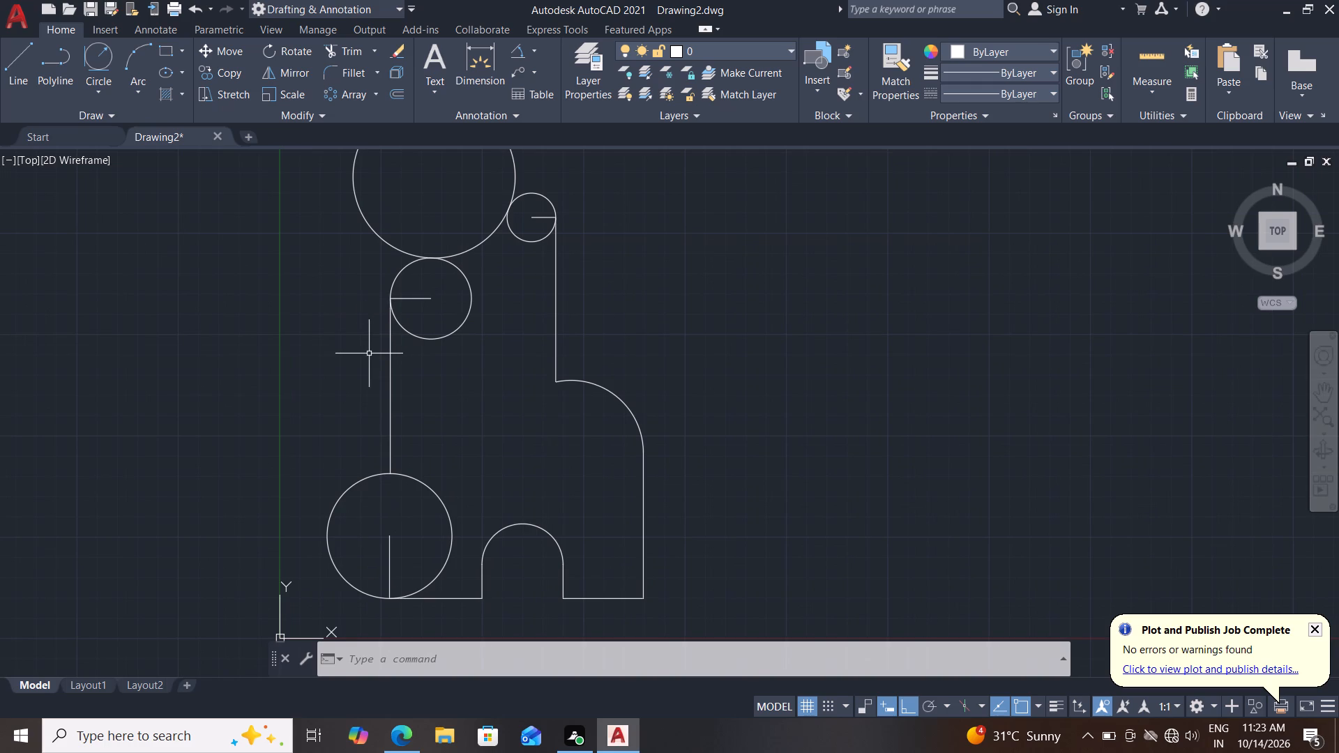
pyautogui.moveTo(369, 353); pyautogui.dragTo(345, 416, button='middle')
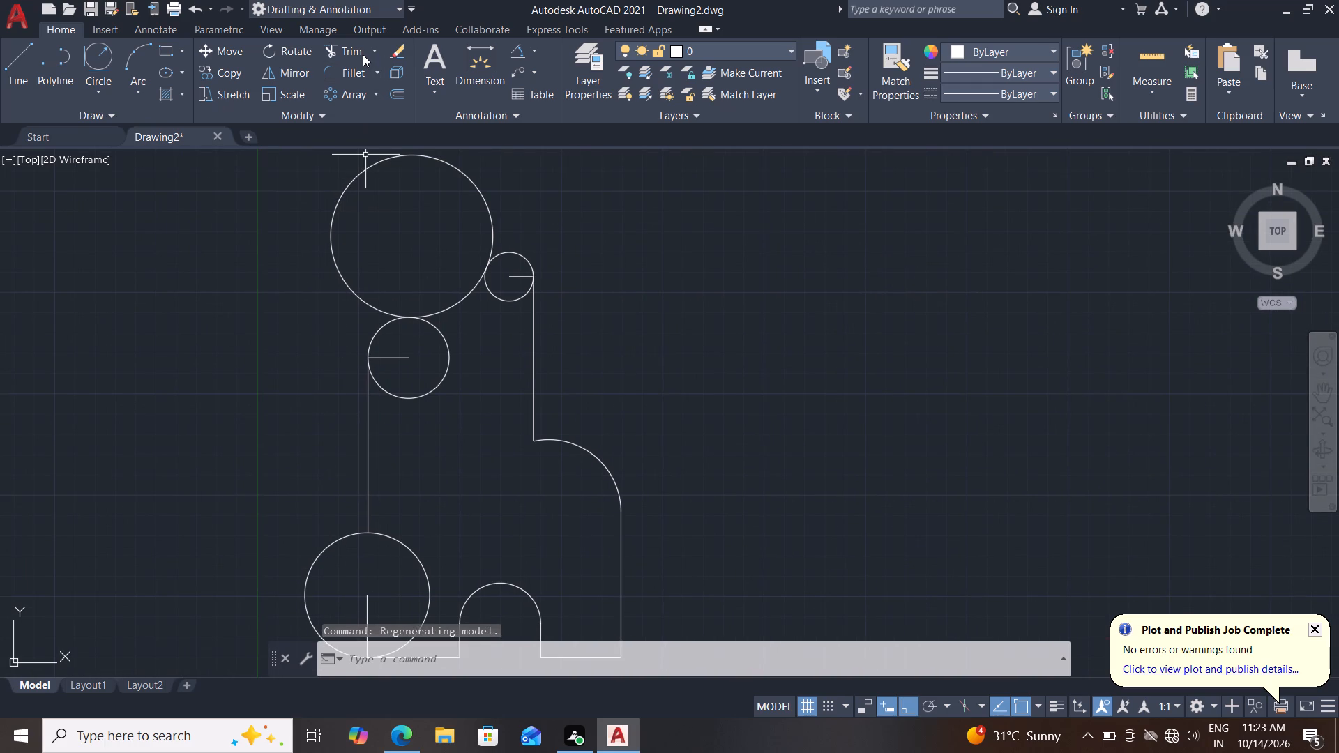
pyautogui.click(345, 59)
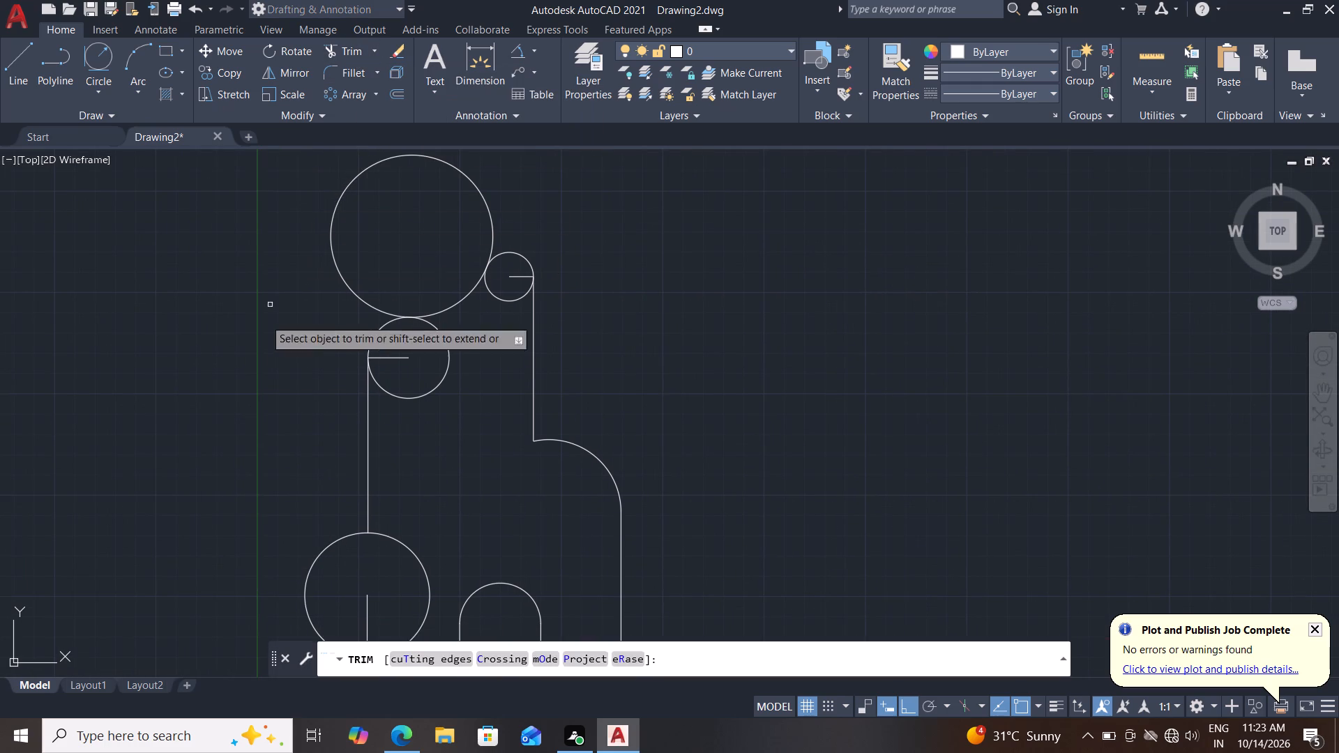
pyautogui.moveTo(252, 355); pyautogui.dragTo(416, 178)
pyautogui.moveTo(388, 431); pyautogui.dragTo(386, 353)
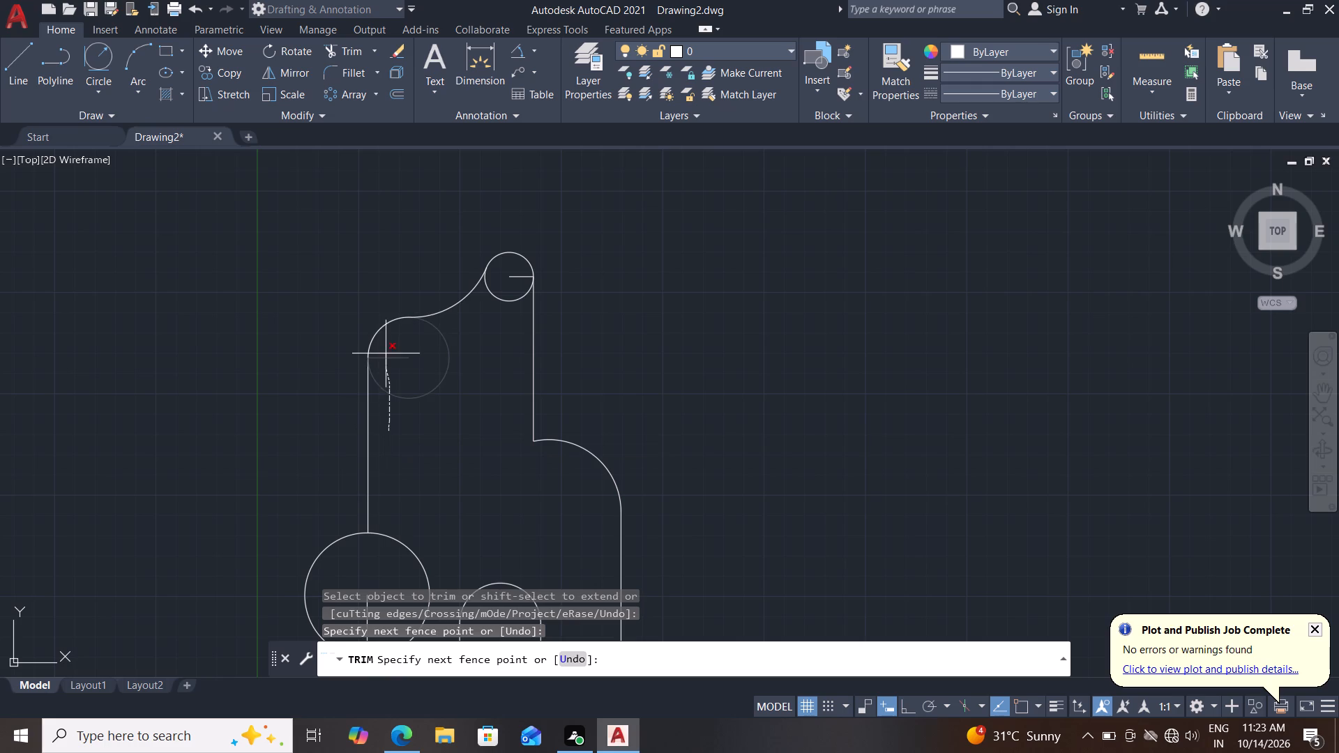
pyautogui.moveTo(386, 353); pyautogui.dragTo(387, 352)
pyautogui.moveTo(456, 332); pyautogui.dragTo(516, 280)
pyautogui.moveTo(516, 280); pyautogui.dragTo(508, 268)
# Trim the lower-left circle to its outer left half, removing the short vertical line inside it.
pyautogui.moveTo(476, 372); pyautogui.dragTo(476, 266, button='middle')
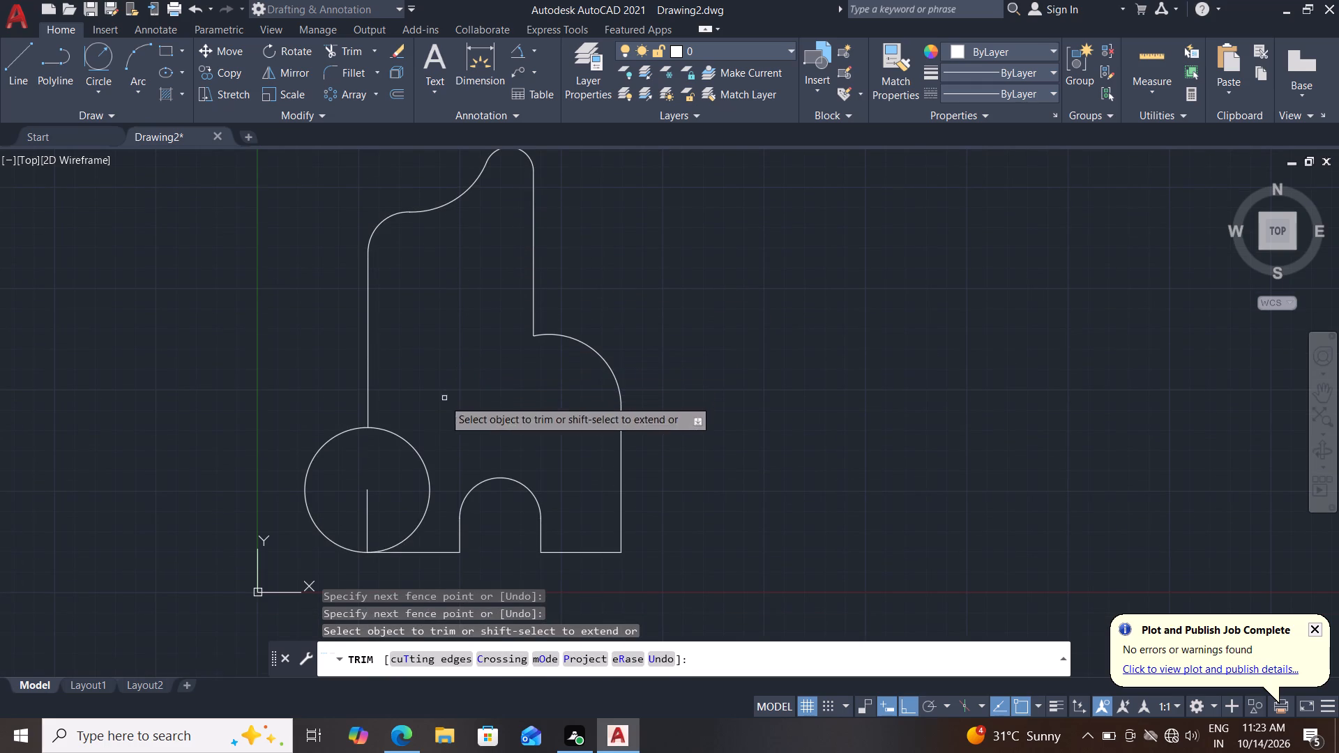
pyautogui.moveTo(443, 400); pyautogui.dragTo(361, 508)
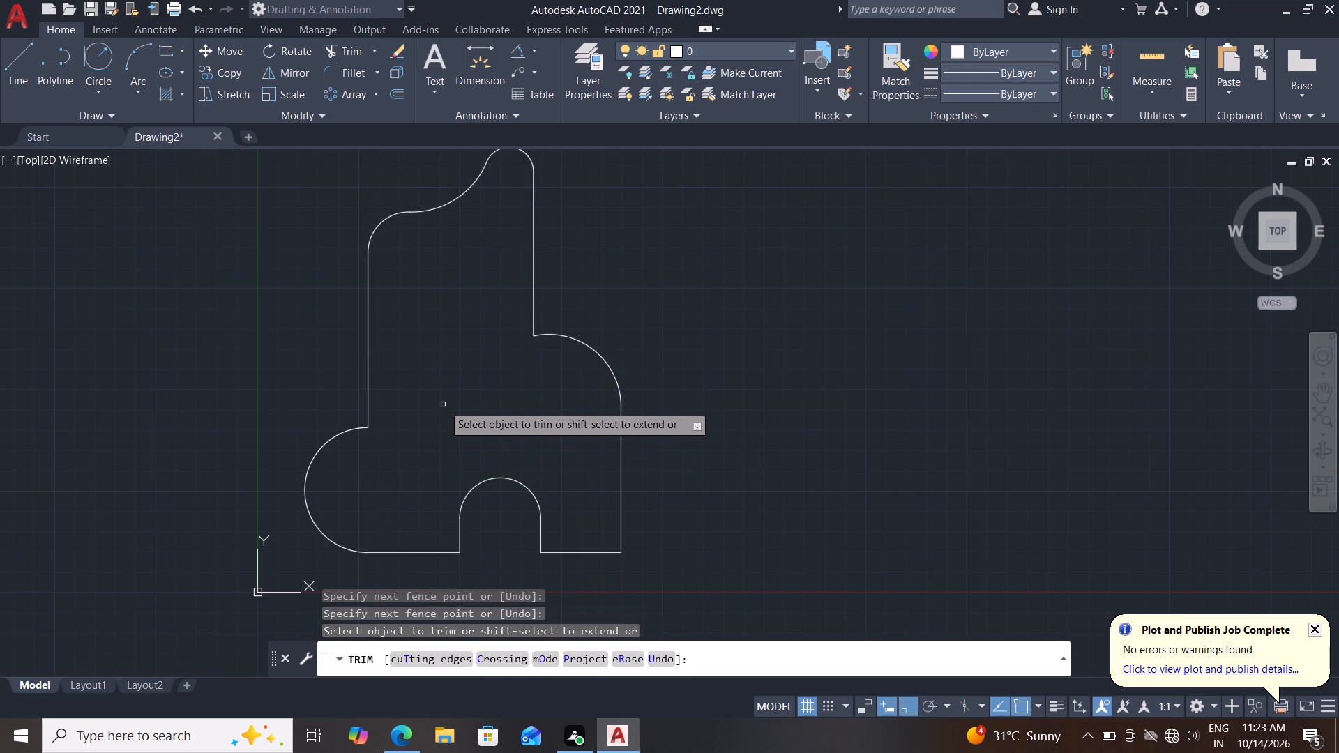
pyautogui.press('Escape')
pyautogui.press('Escape')
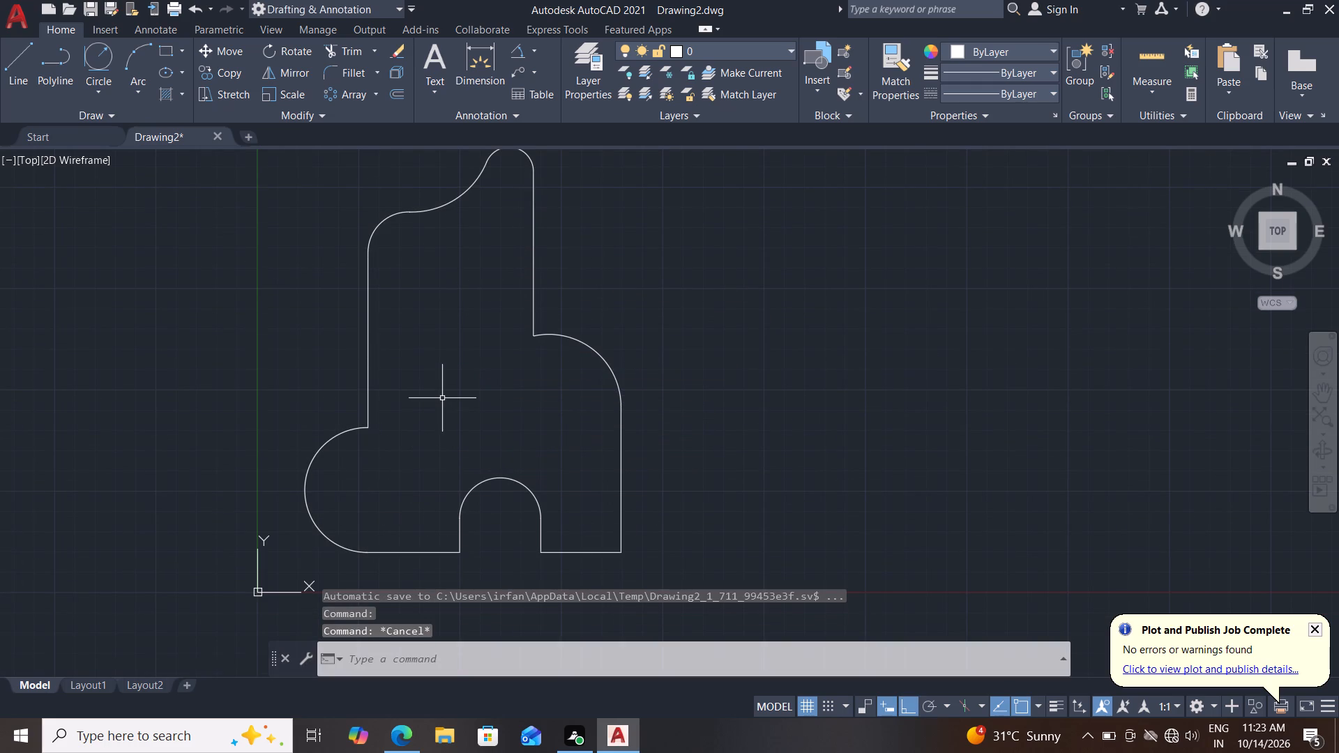
# Draw a 2 mm radius circle tangent to the lower-left arc and the left vertical line.
pyautogui.click(89, 91)
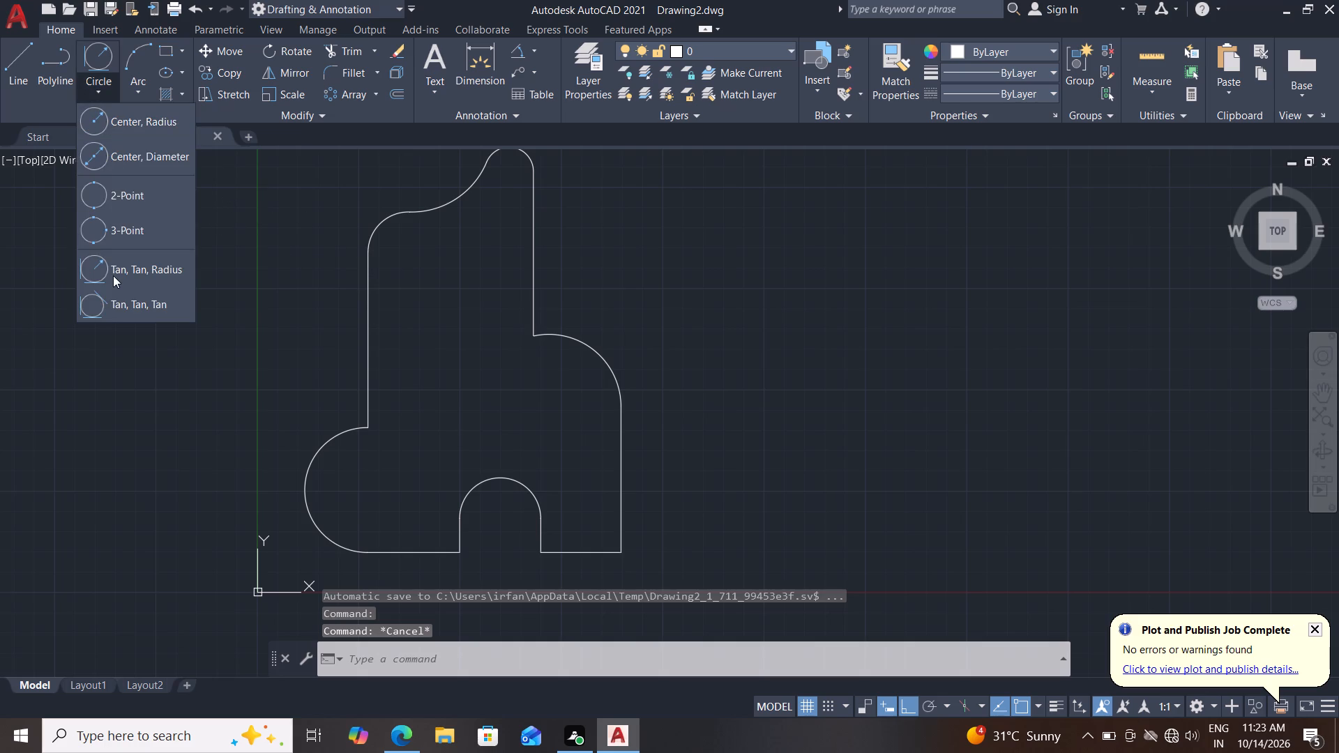
pyautogui.click(113, 275)
pyautogui.click(360, 433)
pyautogui.moveTo(363, 411); pyautogui.dragTo(350, 406)
pyautogui.press('2')
pyautogui.press('Return')
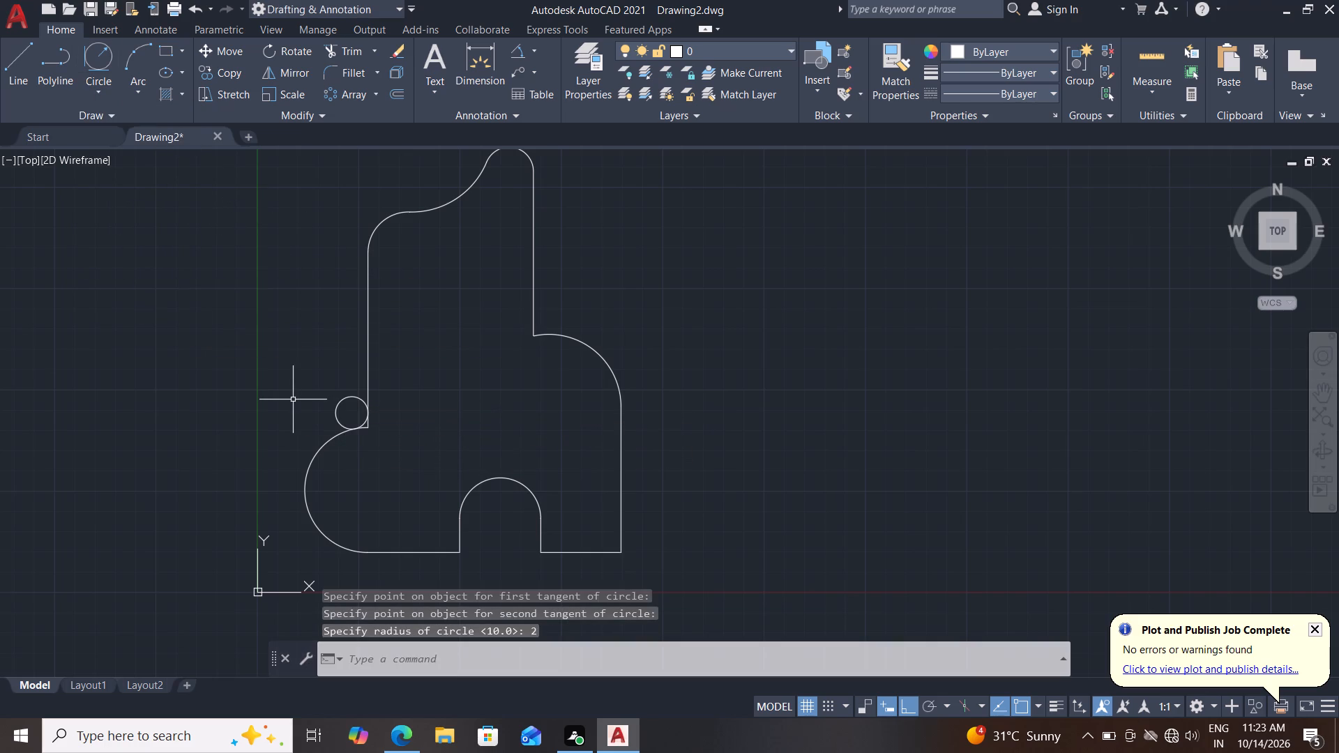
# Trim the 2 mm circle to a fillet arc and remove the leftover corner between the left vertical line and lower-left arc.
pyautogui.click(328, 54)
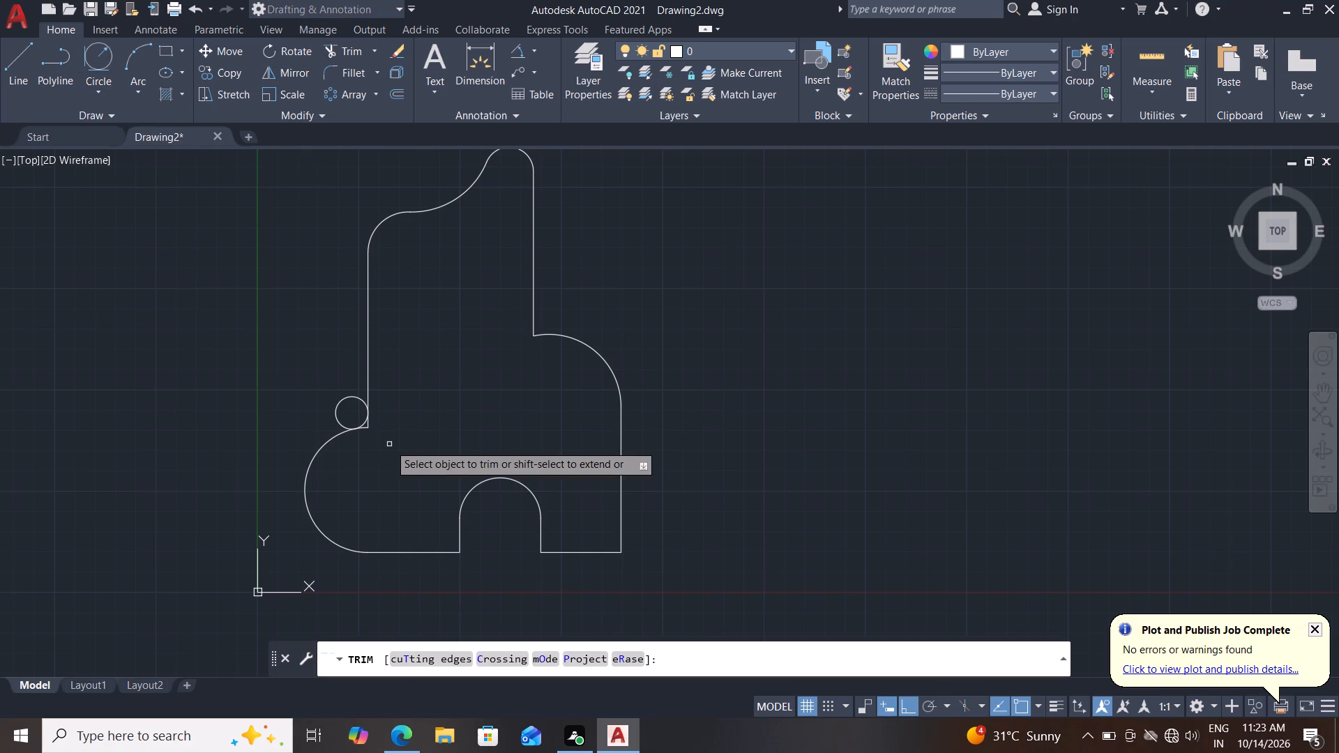
pyautogui.scroll(2, 389, 444)
pyautogui.moveTo(247, 339); pyautogui.dragTo(262, 355)
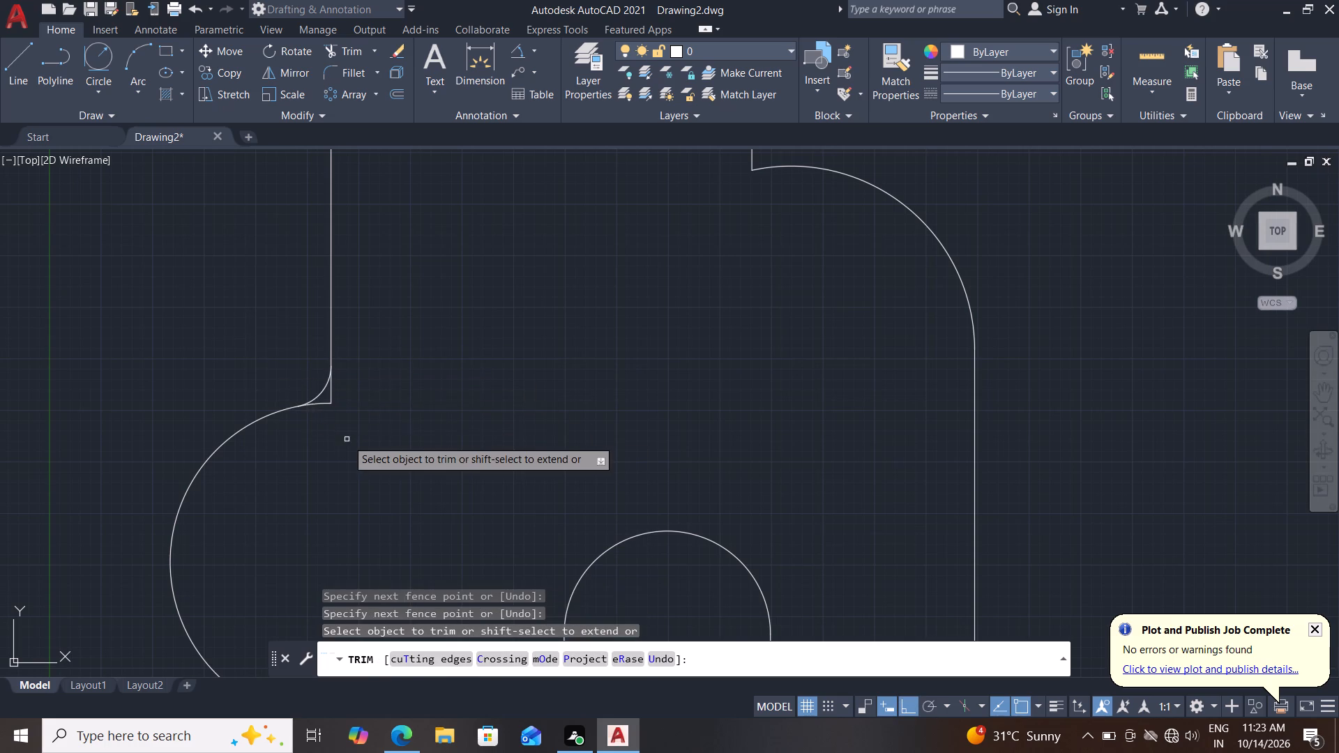
pyautogui.scroll(3, 347, 439)
pyautogui.moveTo(209, 363); pyautogui.dragTo(327, 256)
# Draw a 2 mm radius circle tangent to the right vertical line and the large upper-right arc.
pyautogui.scroll(-3, 409, 354)
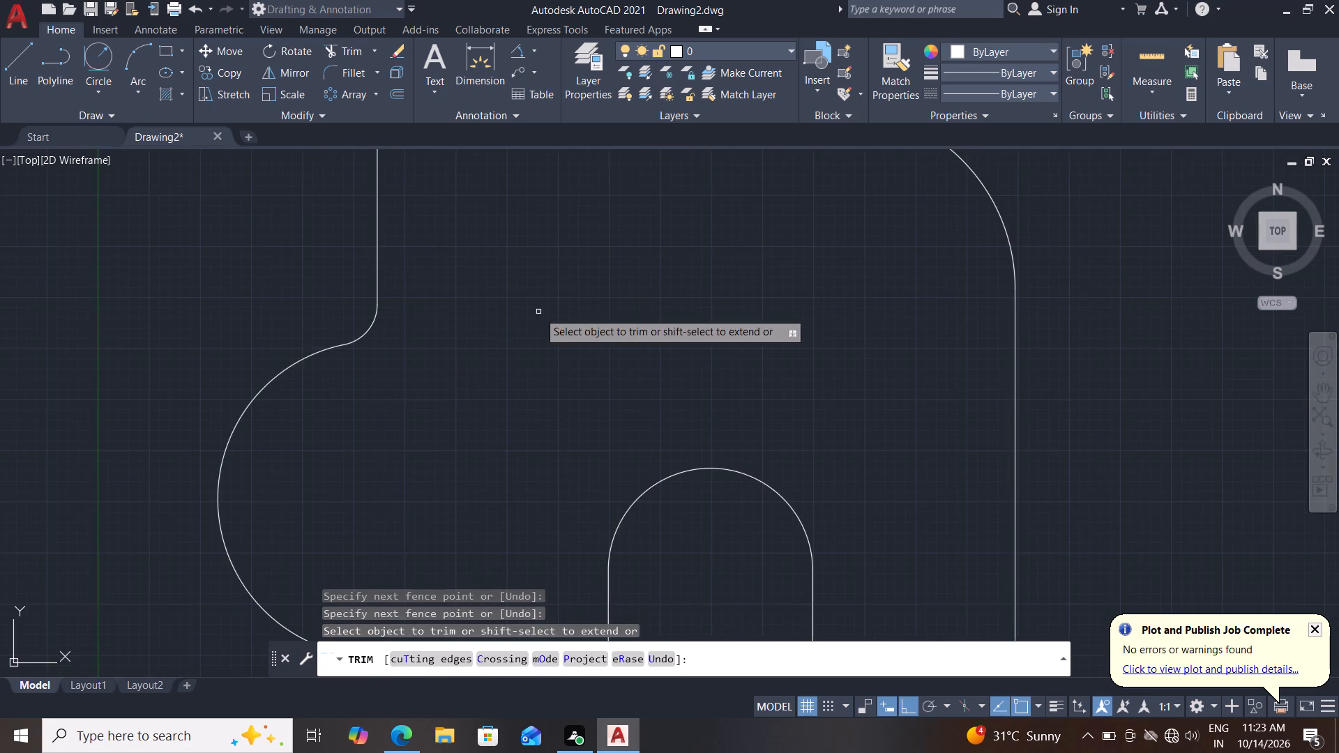
pyautogui.moveTo(547, 324); pyautogui.dragTo(524, 434, button='middle')
pyautogui.click(87, 52)
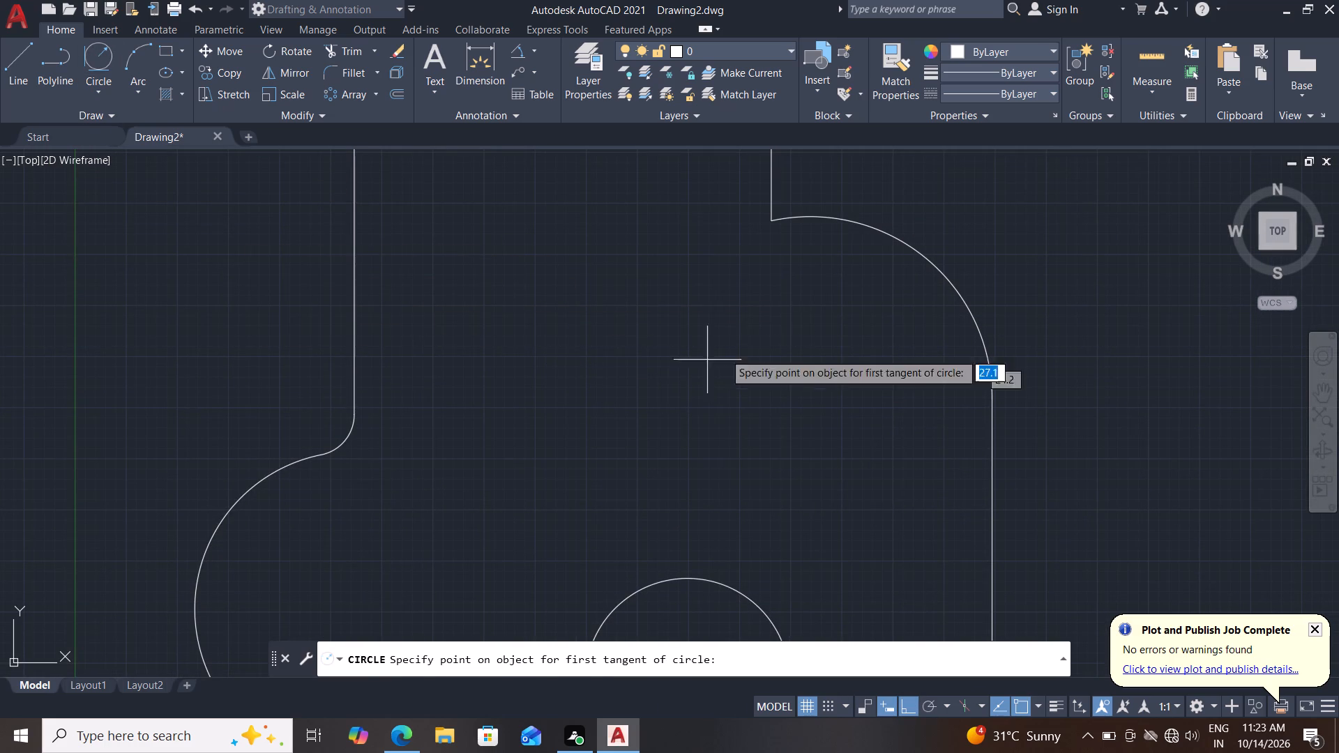
pyautogui.moveTo(731, 300); pyautogui.dragTo(691, 415, button='middle')
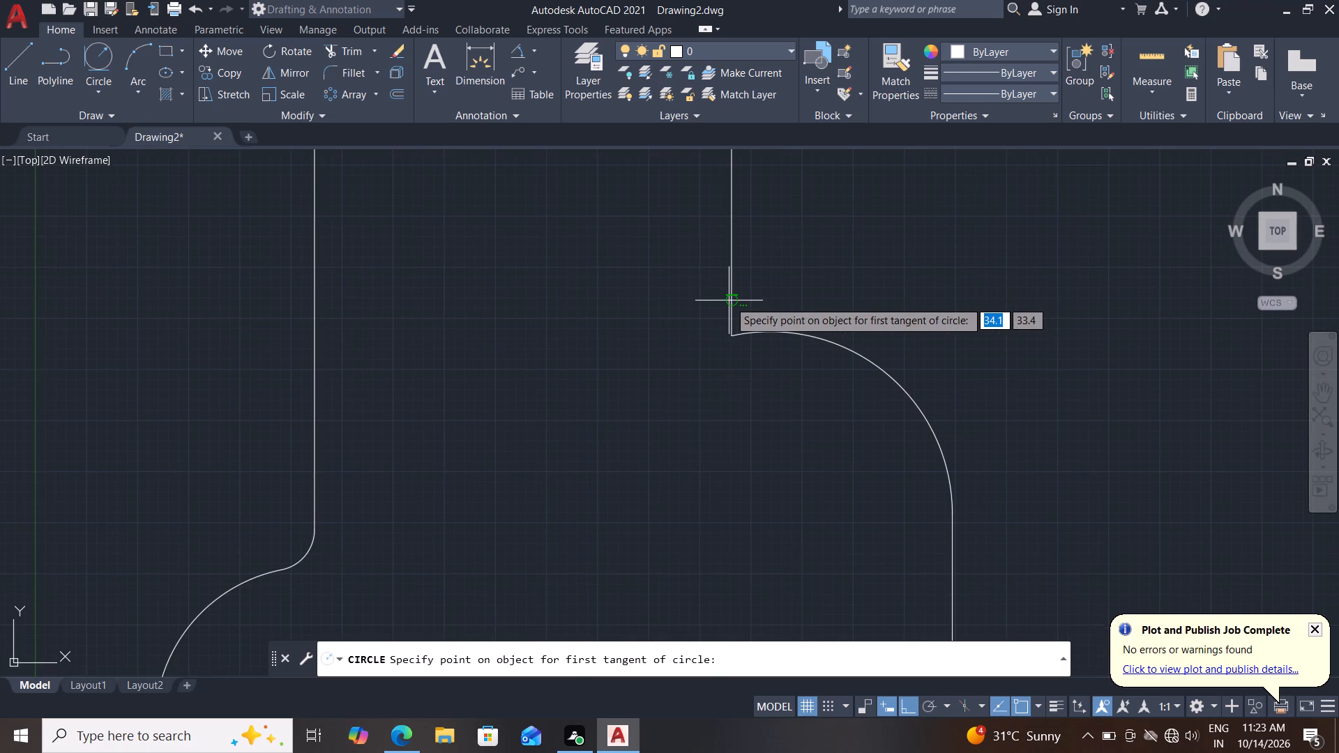
pyautogui.moveTo(729, 301); pyautogui.dragTo(736, 301)
pyautogui.moveTo(748, 329); pyautogui.dragTo(739, 329)
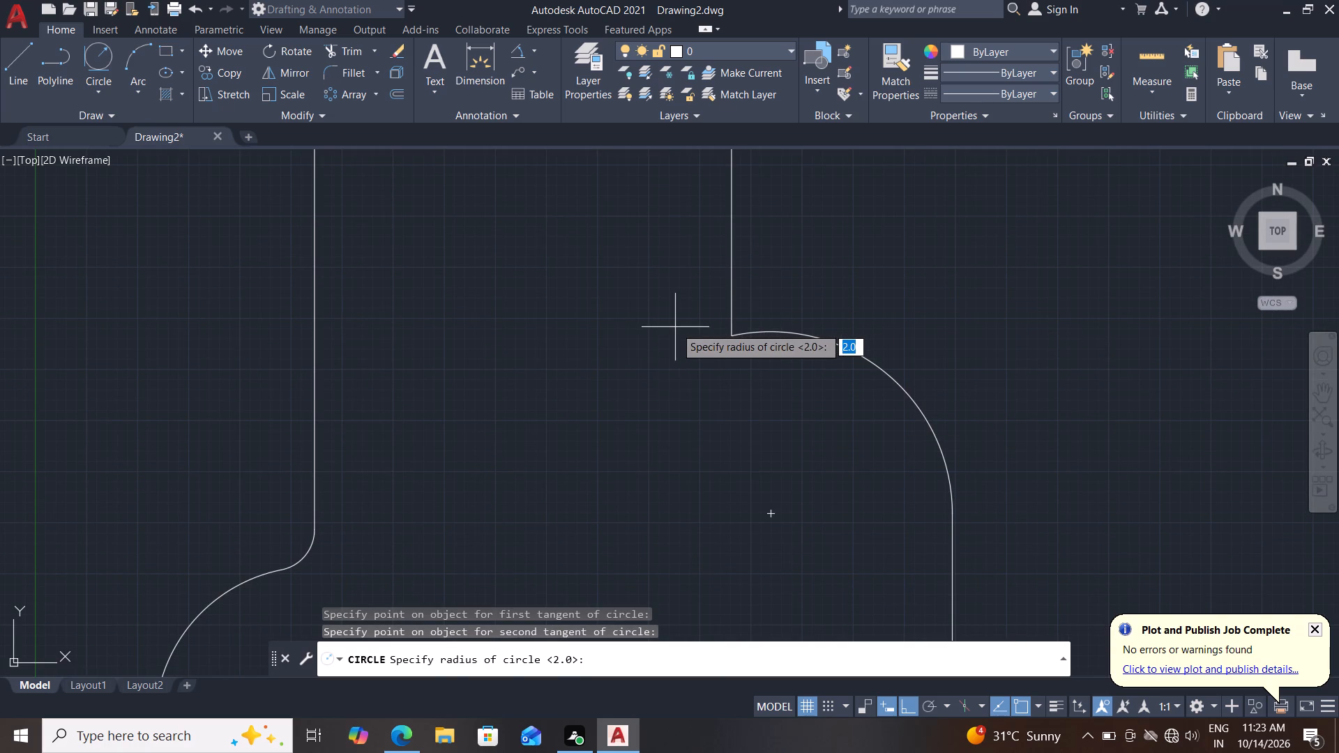
pyautogui.press('Return')
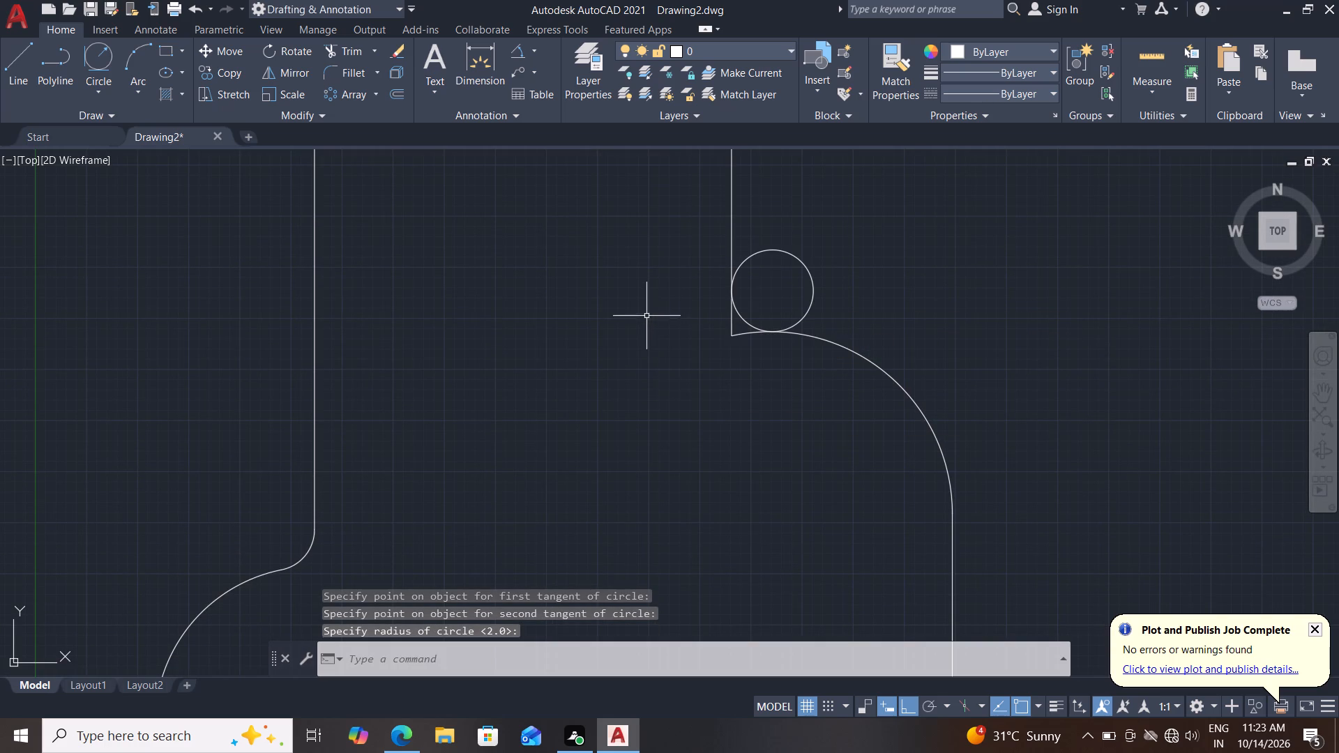
# Trim the 2 mm circle to a fillet arc and remove the leftover corner between the right vertical line and large arc.
pyautogui.click(356, 54)
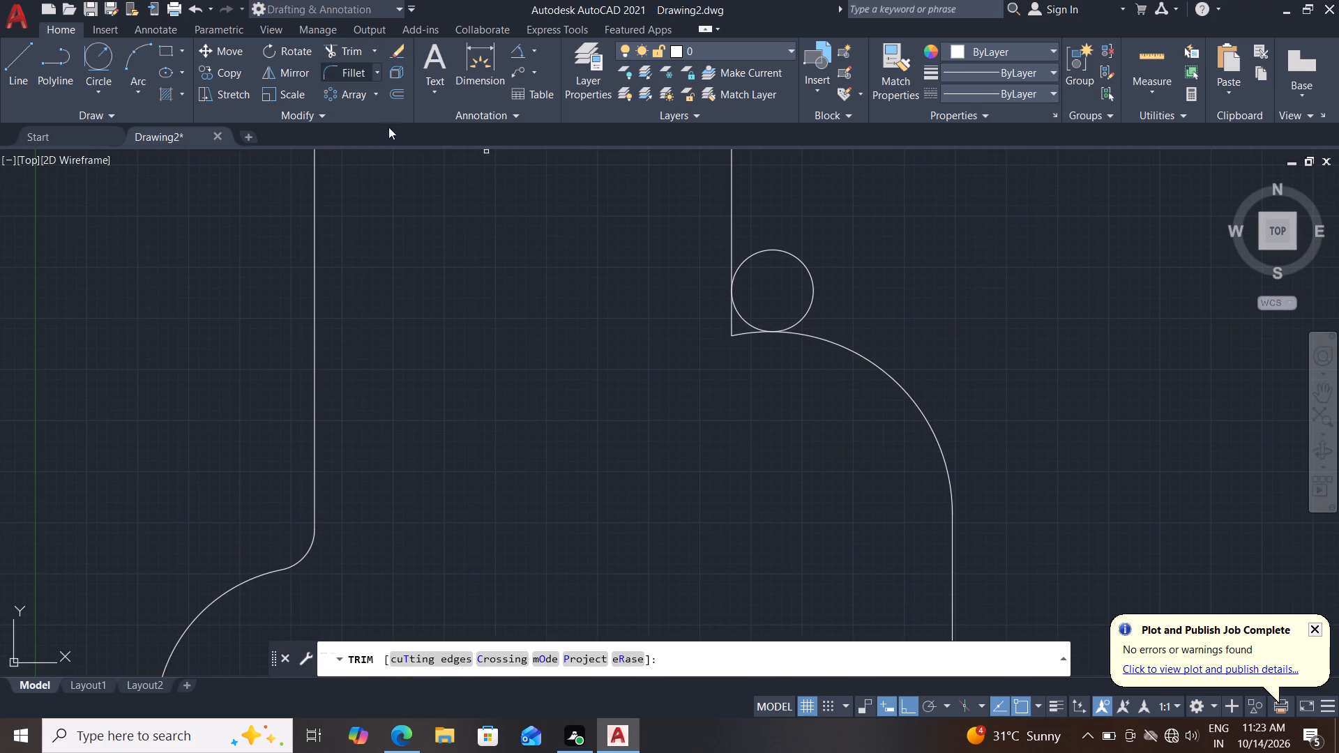
pyautogui.moveTo(766, 381); pyautogui.dragTo(704, 308)
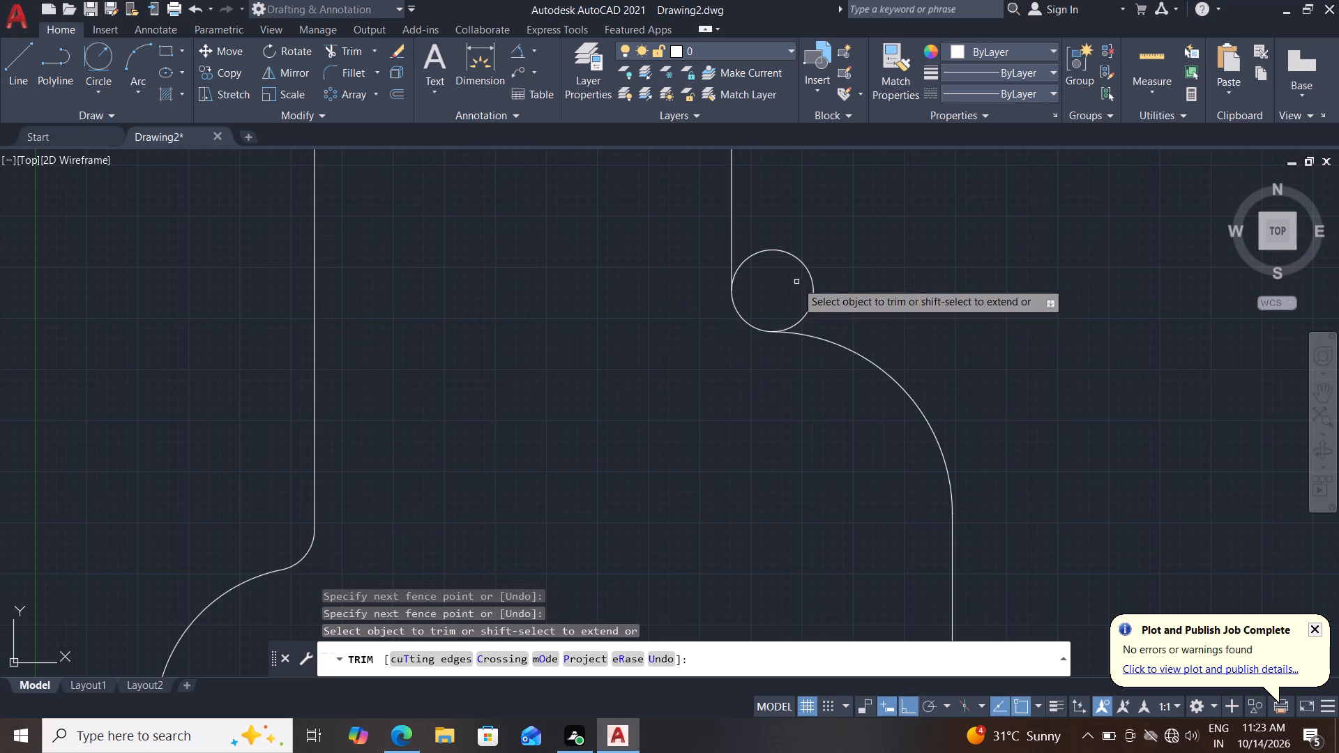
pyautogui.moveTo(796, 282); pyautogui.dragTo(838, 237)
pyautogui.press('Escape')
pyautogui.press('Escape')
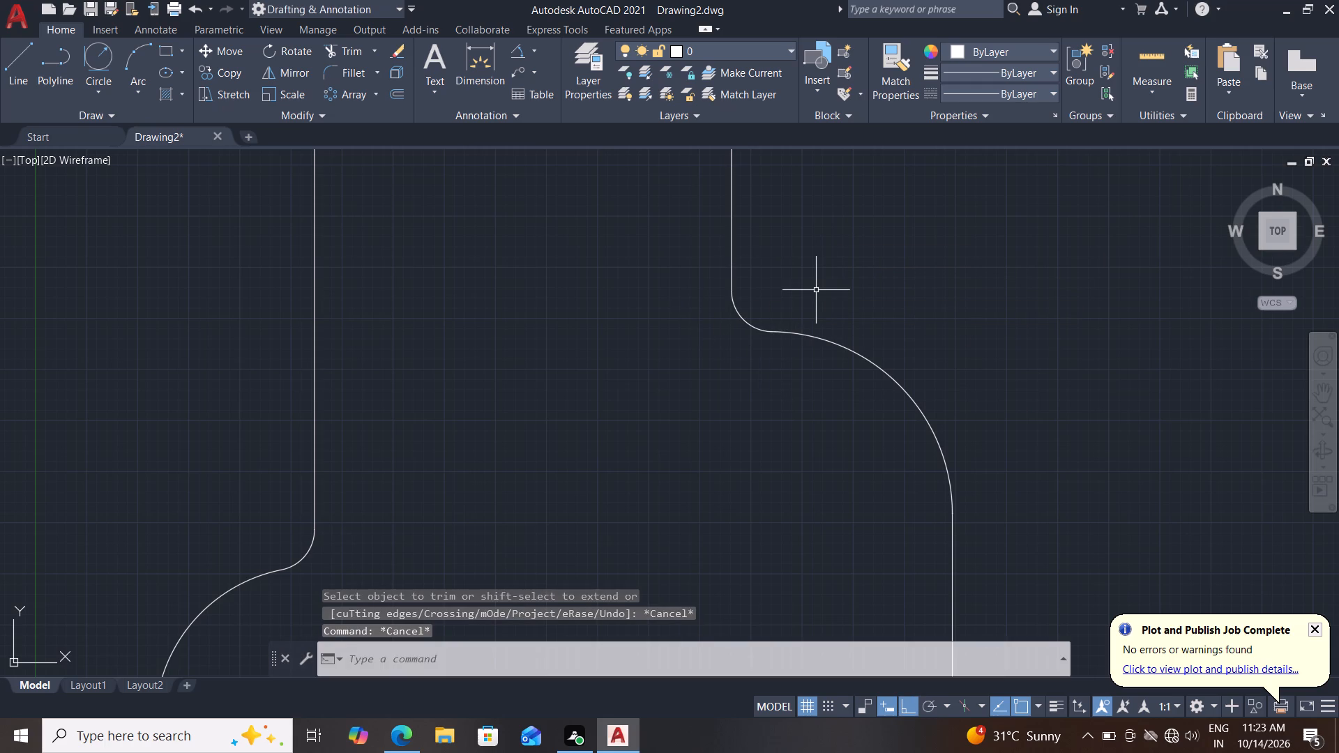
# Dimension the lengths of the two bottom edges on either side of the slot, placing both dimensions below the profile.
pyautogui.scroll(-1, 733, 402)
pyautogui.moveTo(688, 478); pyautogui.dragTo(681, 343, button='middle')
pyautogui.scroll(-1, 680, 350)
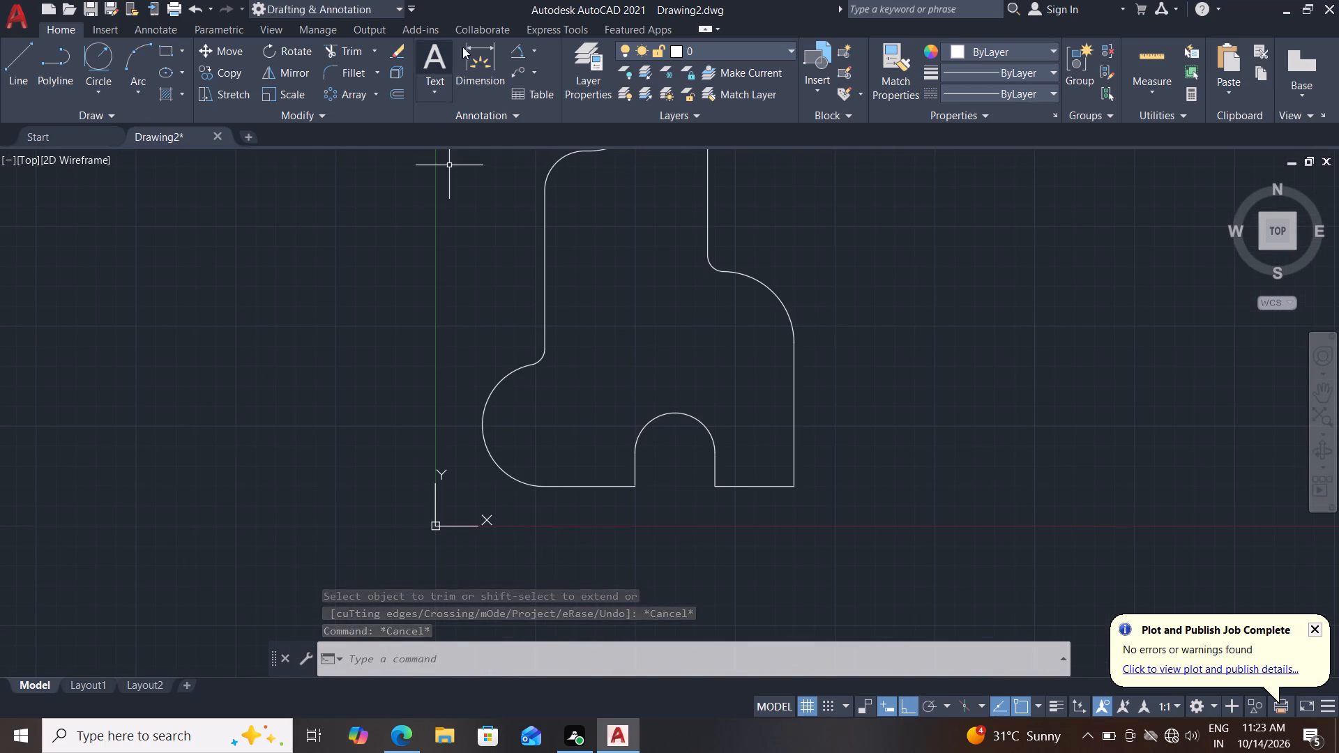
pyautogui.moveTo(476, 50); pyautogui.dragTo(482, 66)
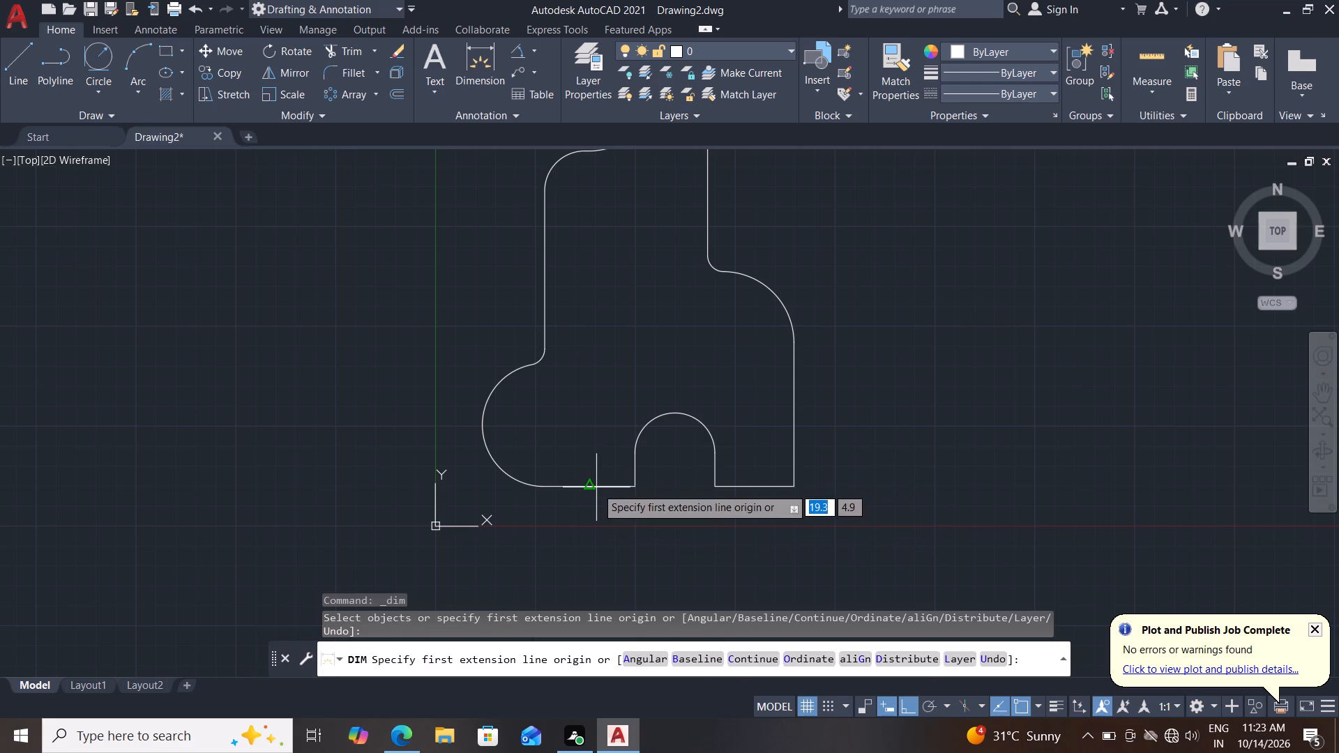
pyautogui.click(564, 485)
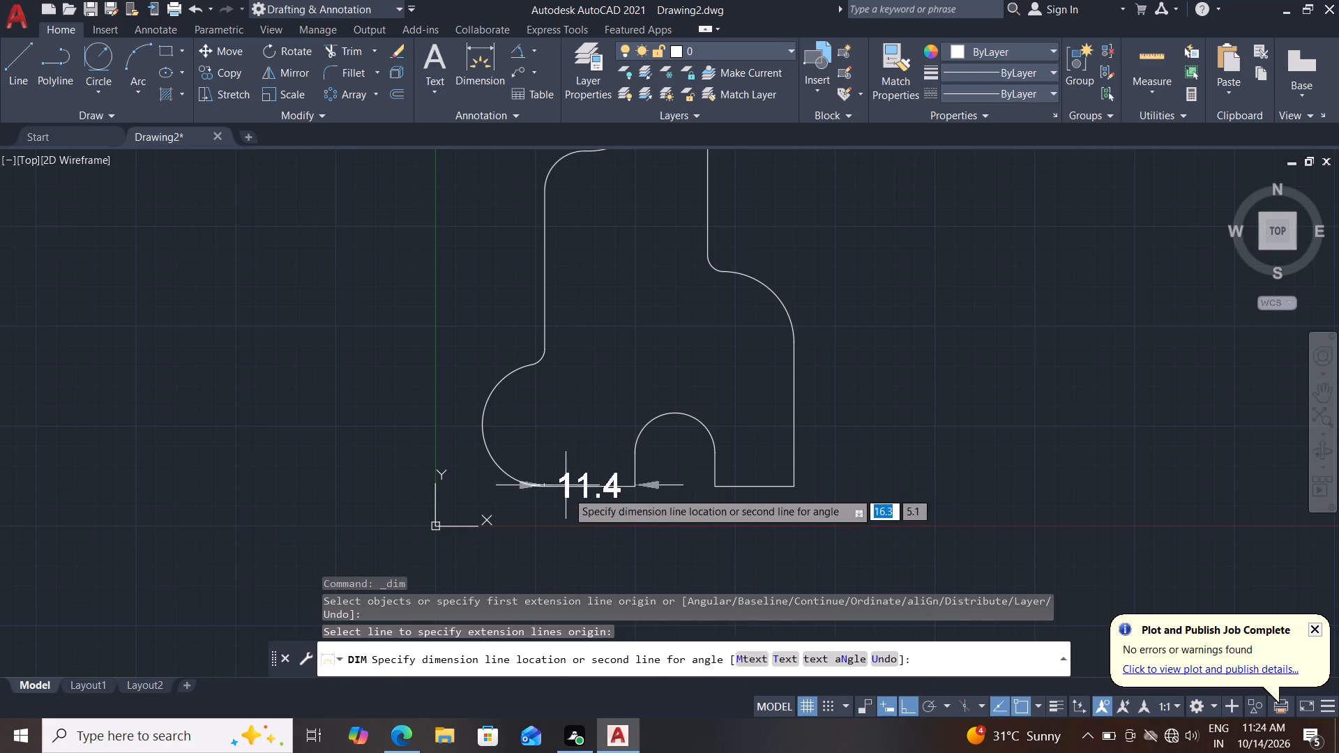
pyautogui.moveTo(580, 514); pyautogui.dragTo(587, 512)
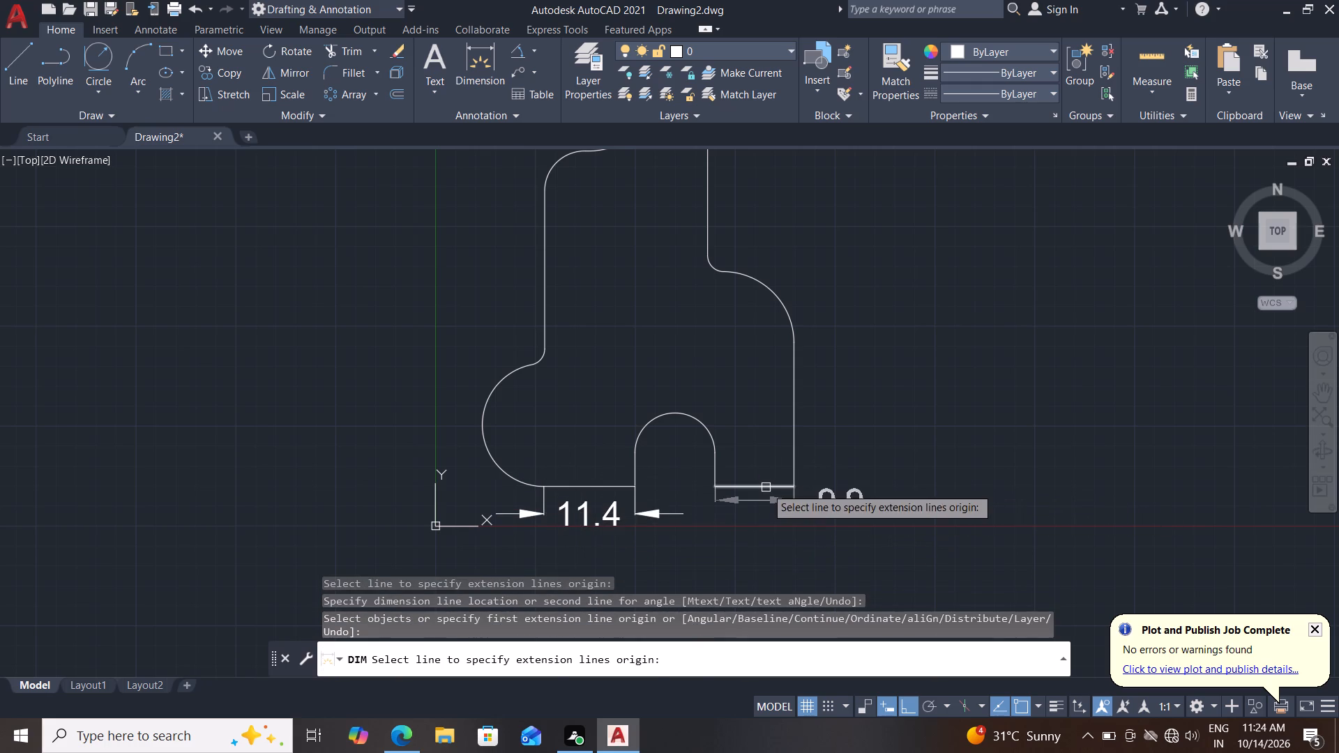
pyautogui.click(766, 487)
pyautogui.click(746, 514)
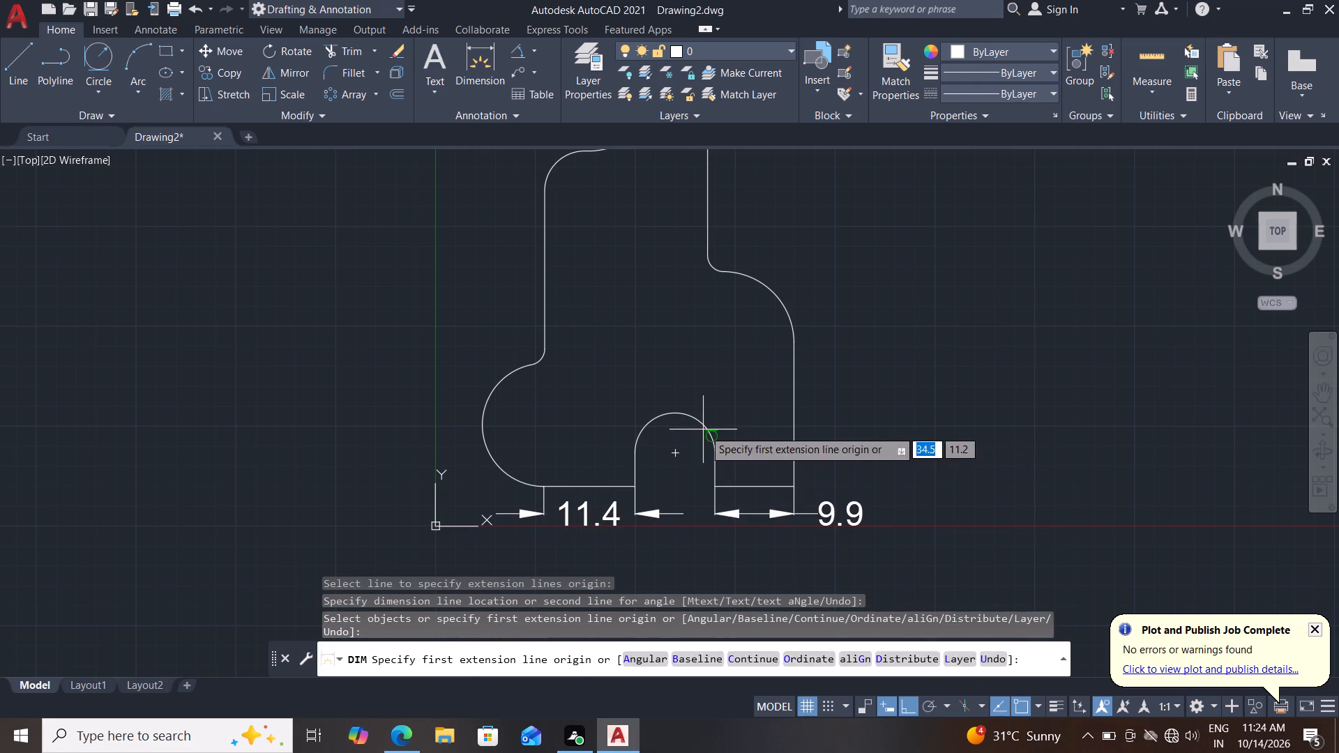
# Dimension the height of the slot's straight right side and the radius of the slot's arc.
pyautogui.click(715, 481)
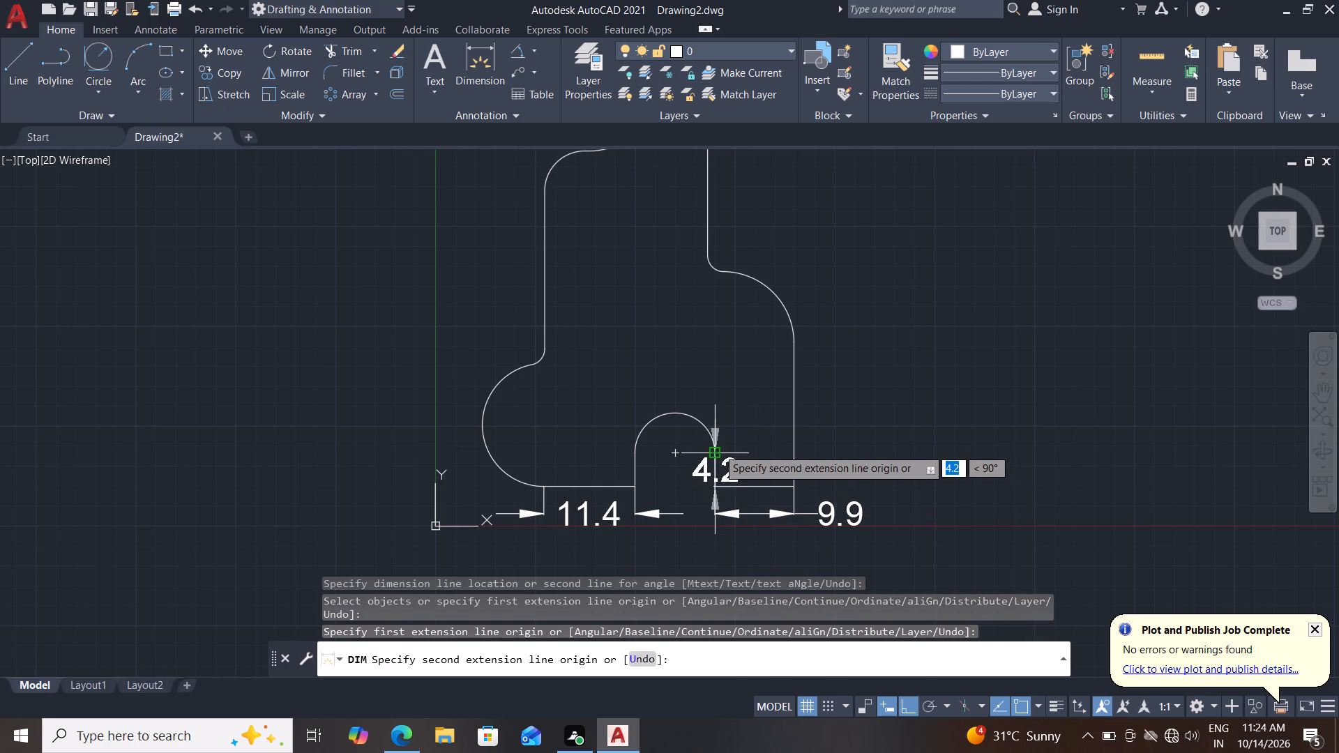
pyautogui.click(718, 448)
pyautogui.click(732, 443)
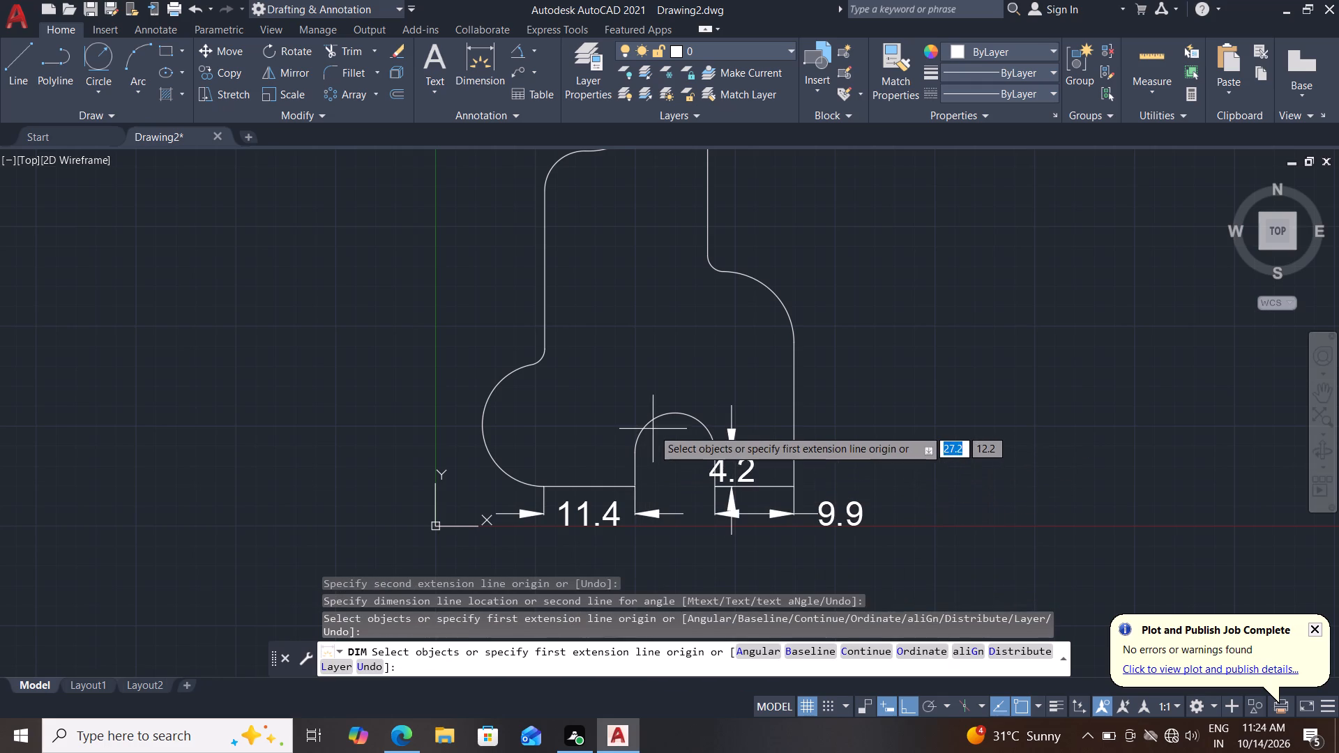
pyautogui.click(653, 420)
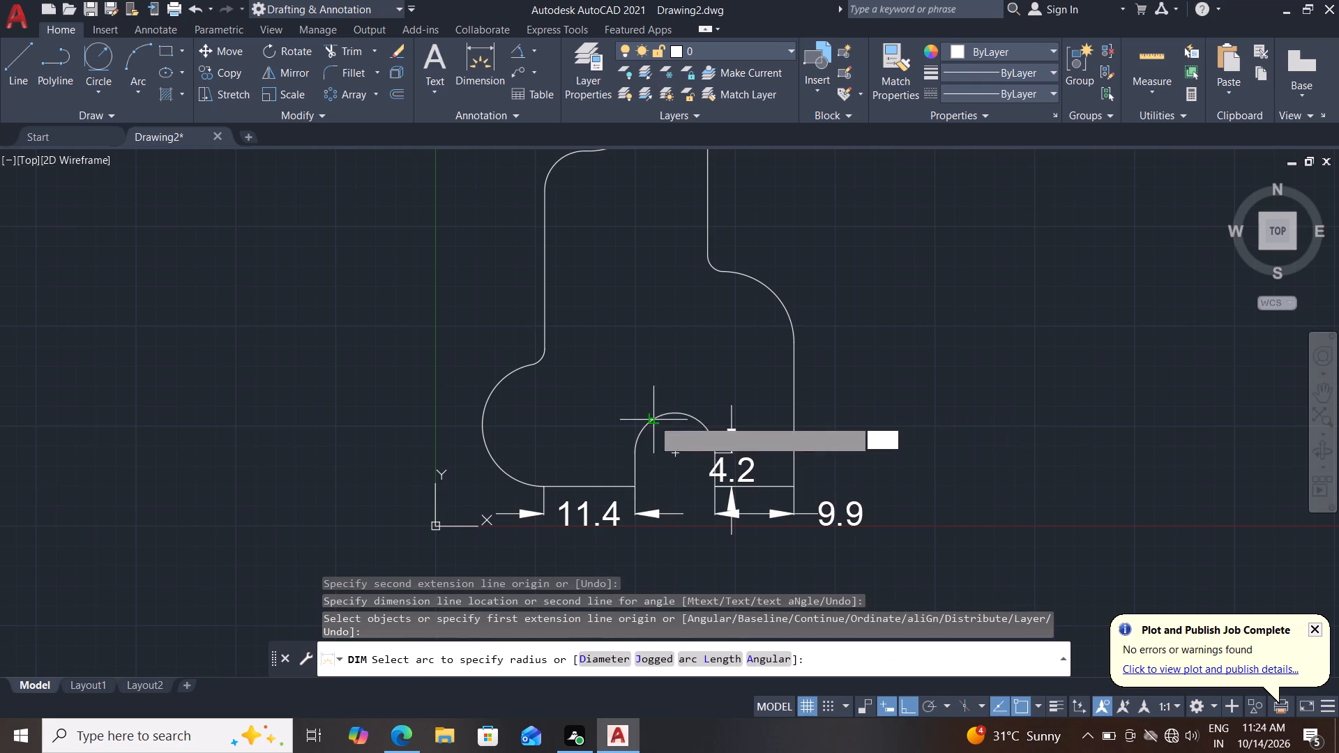
pyautogui.click(673, 358)
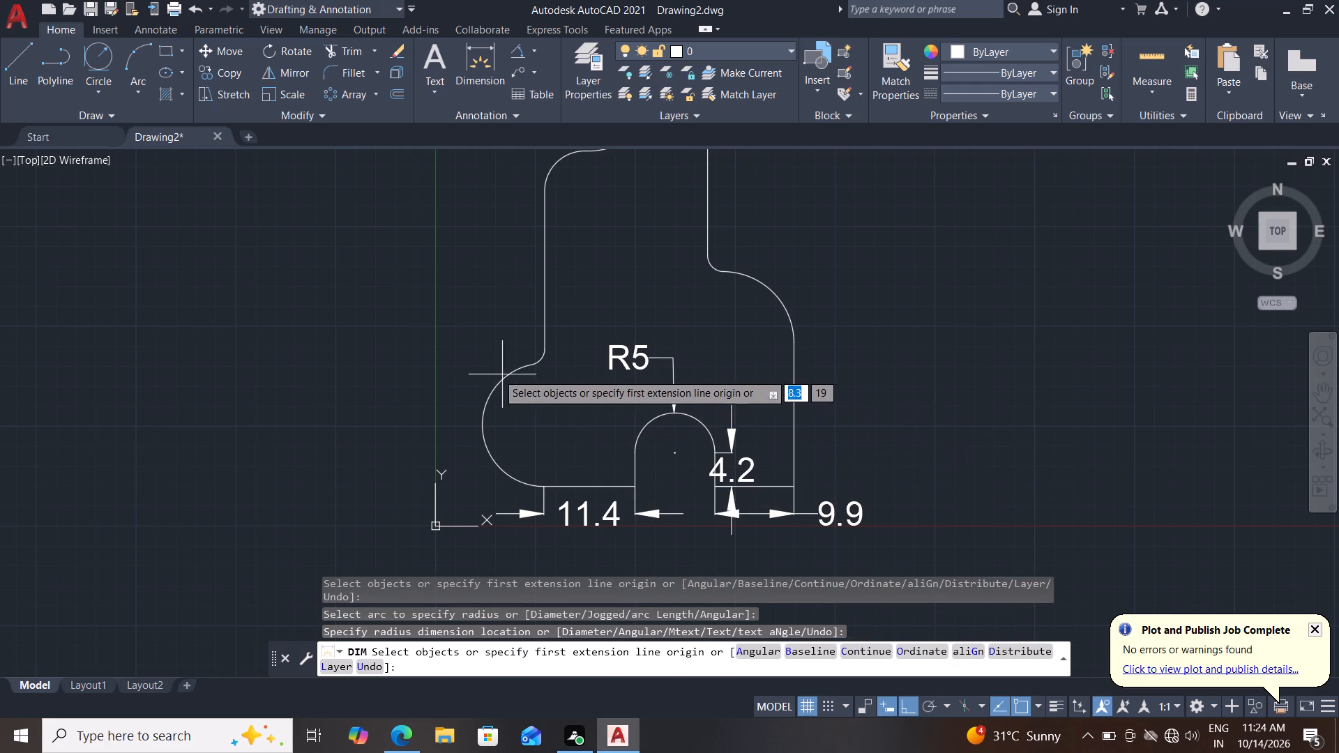
# Add a radius dimension to the large lower-left arc, placing its text outside the profile.
pyautogui.click(495, 387)
pyautogui.click(425, 365)
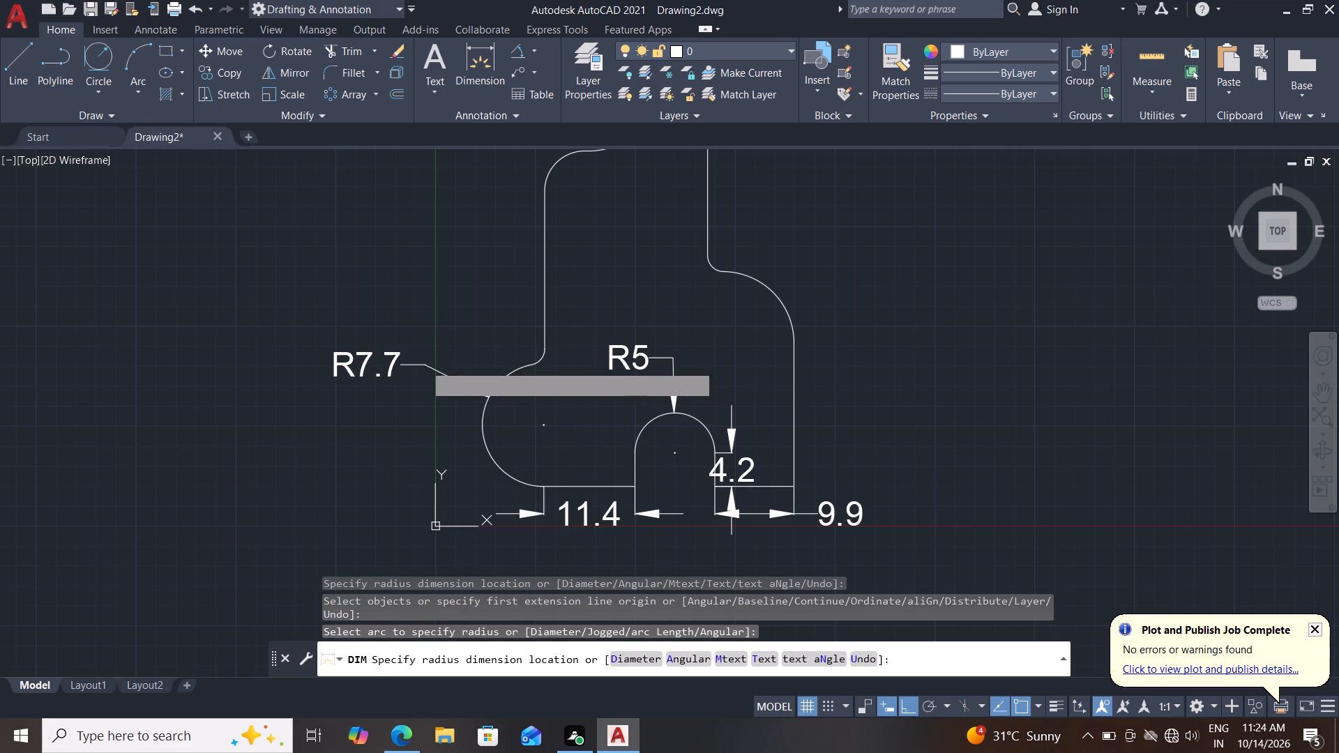
# Dimension the height of the lower right vertical edge, placing the dimension outside the profile on the right.
pyautogui.moveTo(576, 418); pyautogui.dragTo(566, 476, button='middle')
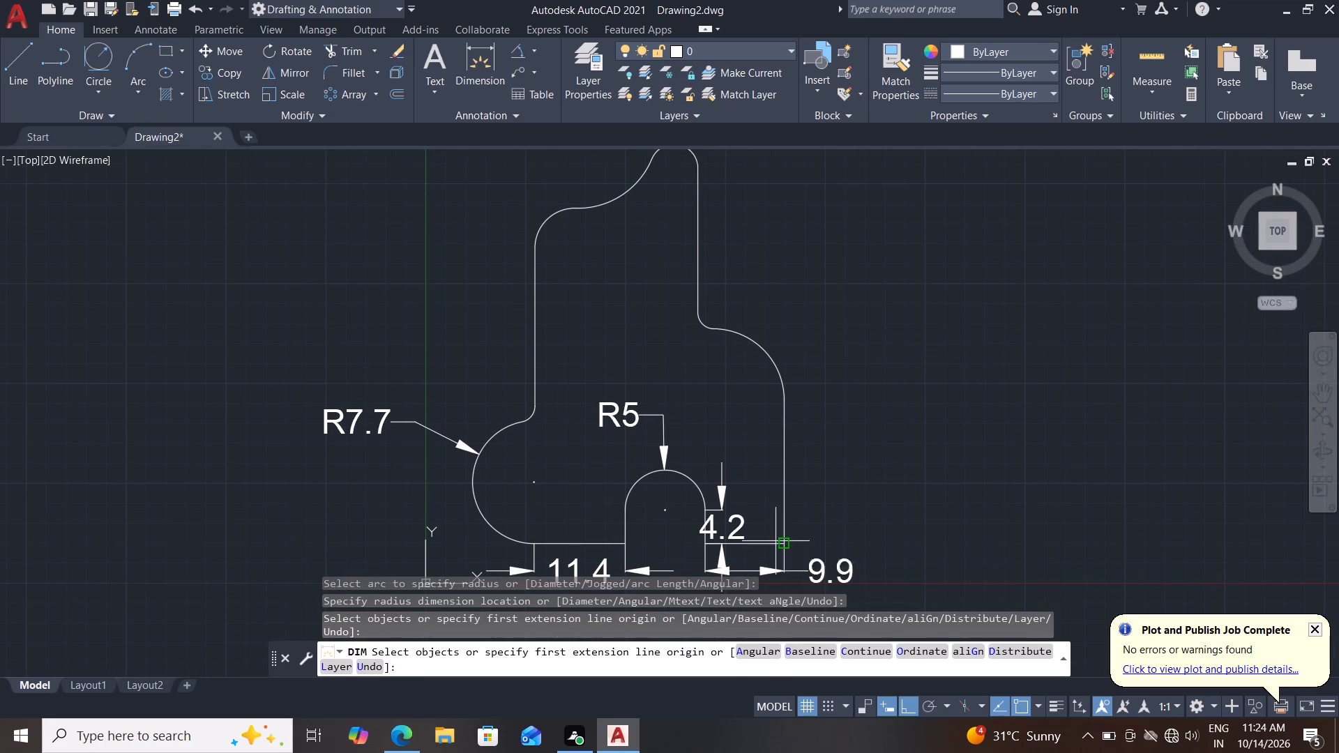
pyautogui.moveTo(782, 549); pyautogui.dragTo(783, 539)
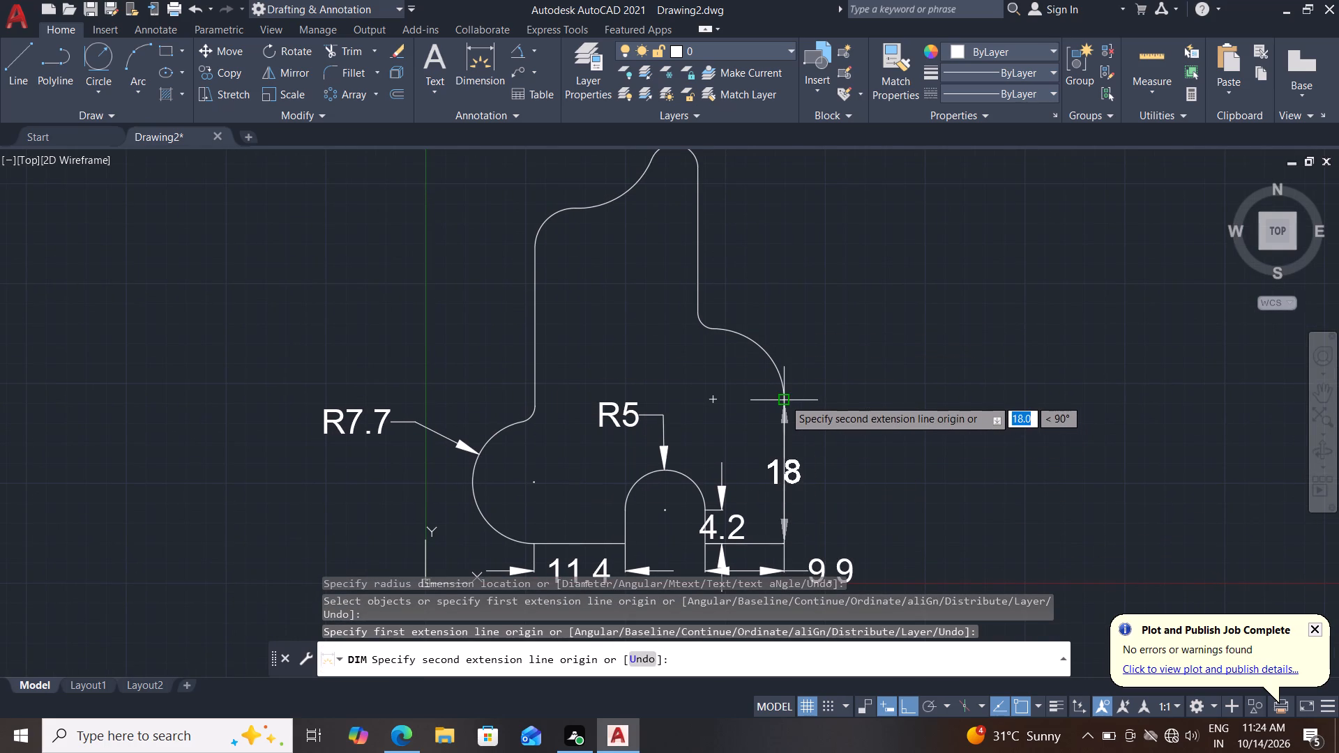
pyautogui.moveTo(782, 403); pyautogui.dragTo(799, 401)
pyautogui.click(912, 430)
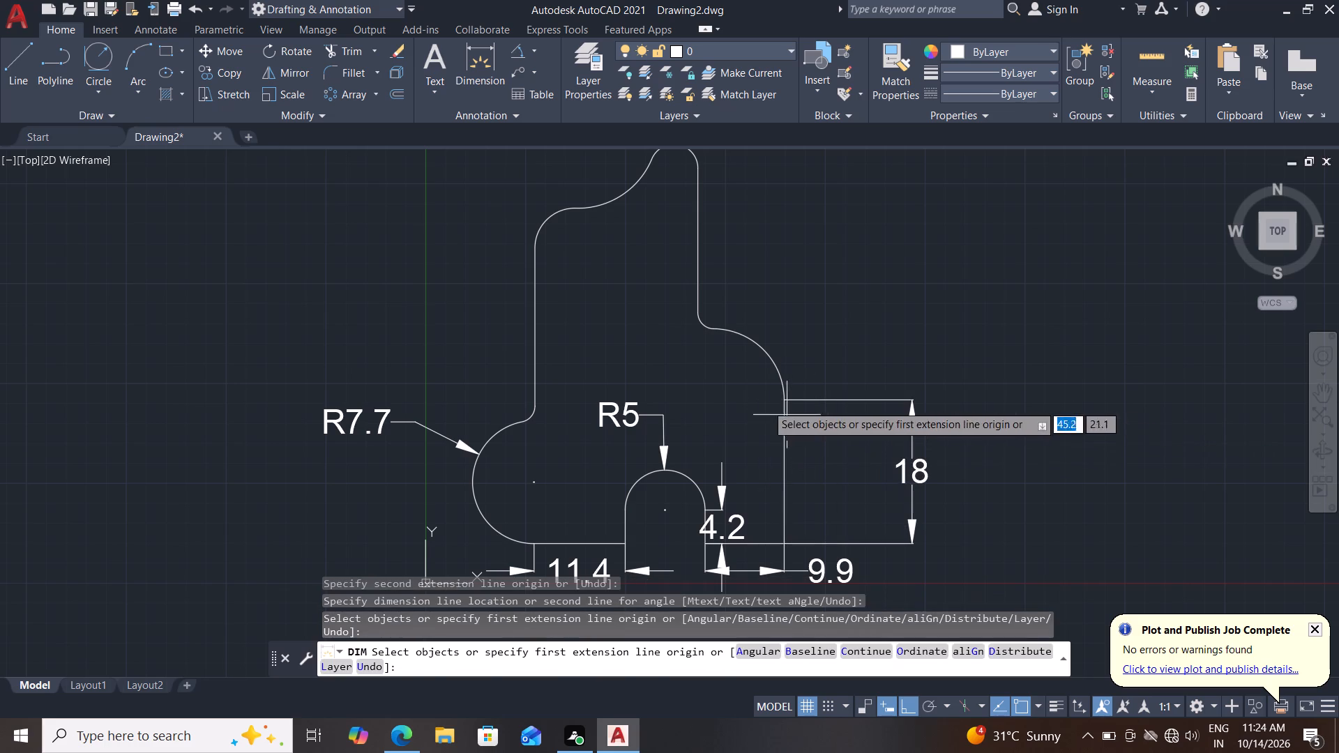
pyautogui.click(789, 400)
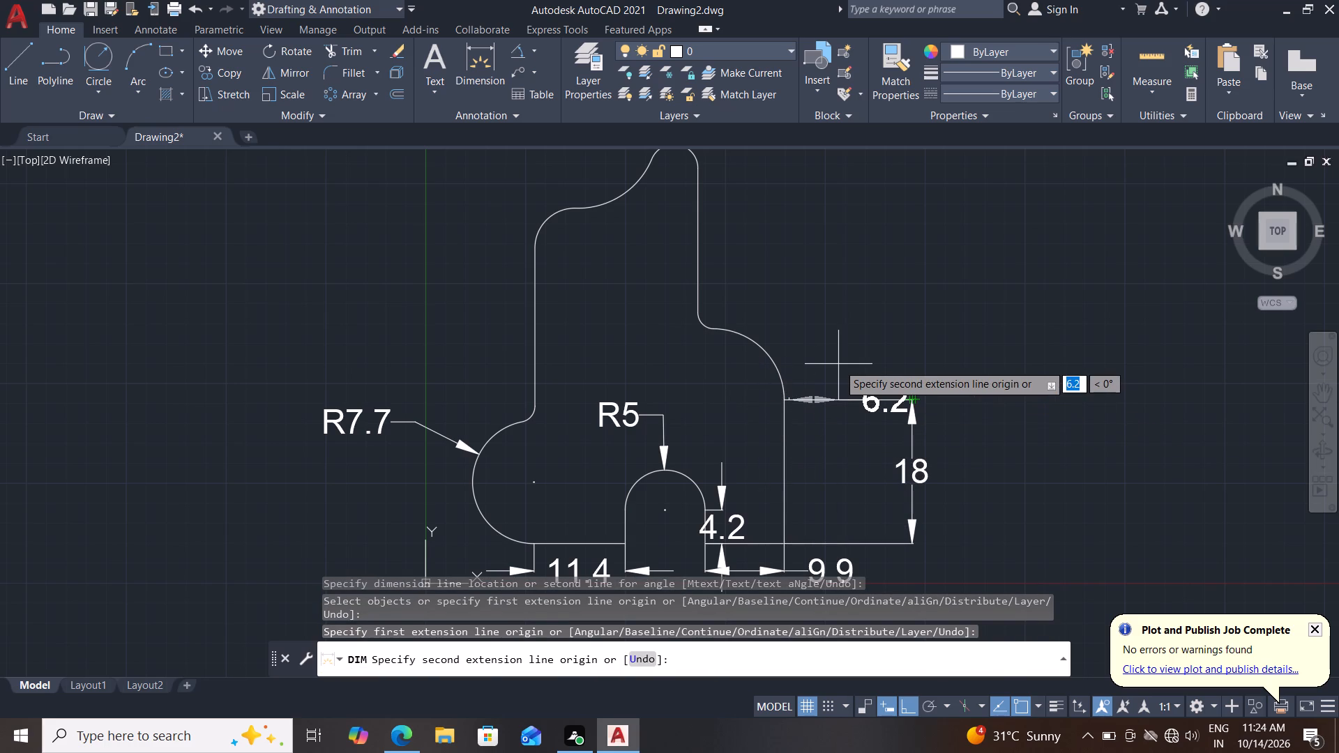
pyautogui.press('Escape')
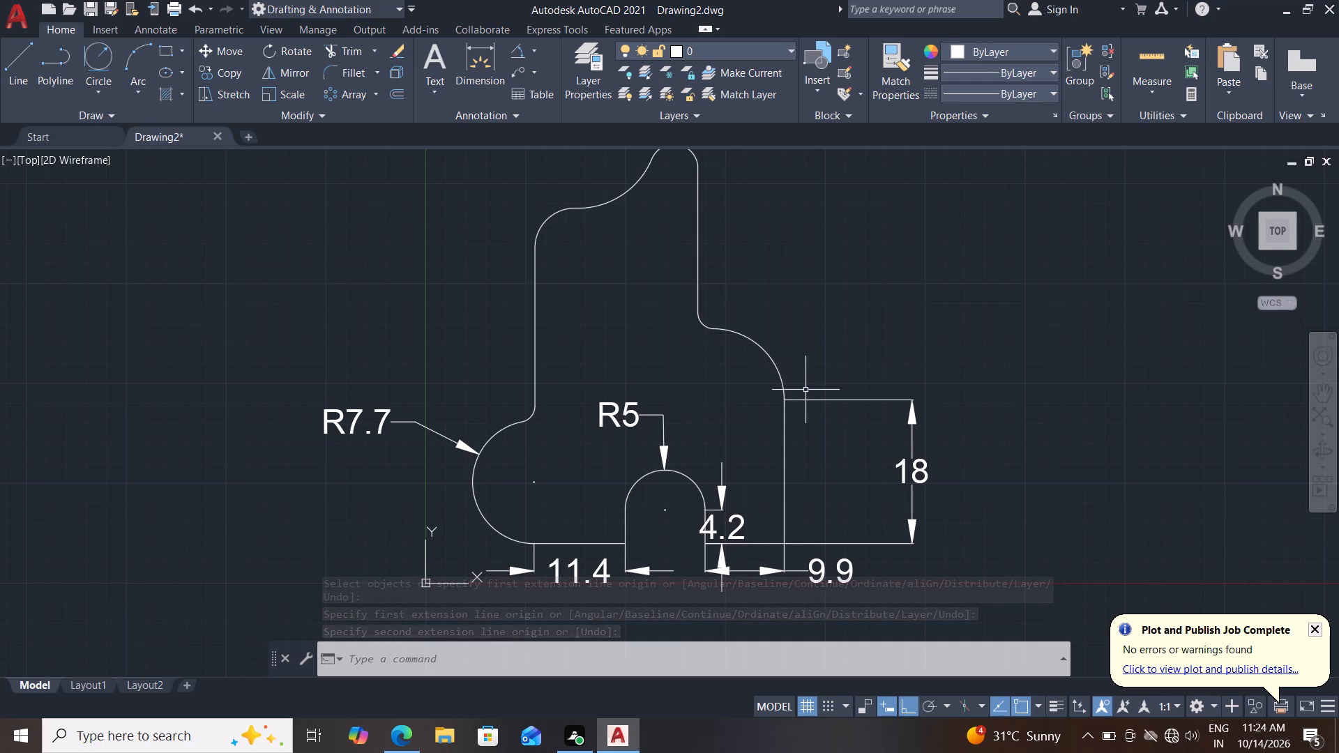
# Dimension the vertical distance from the lower right edge's upper end to the upper right line's top, aligned with the edge's height dimension.
pyautogui.click(484, 51)
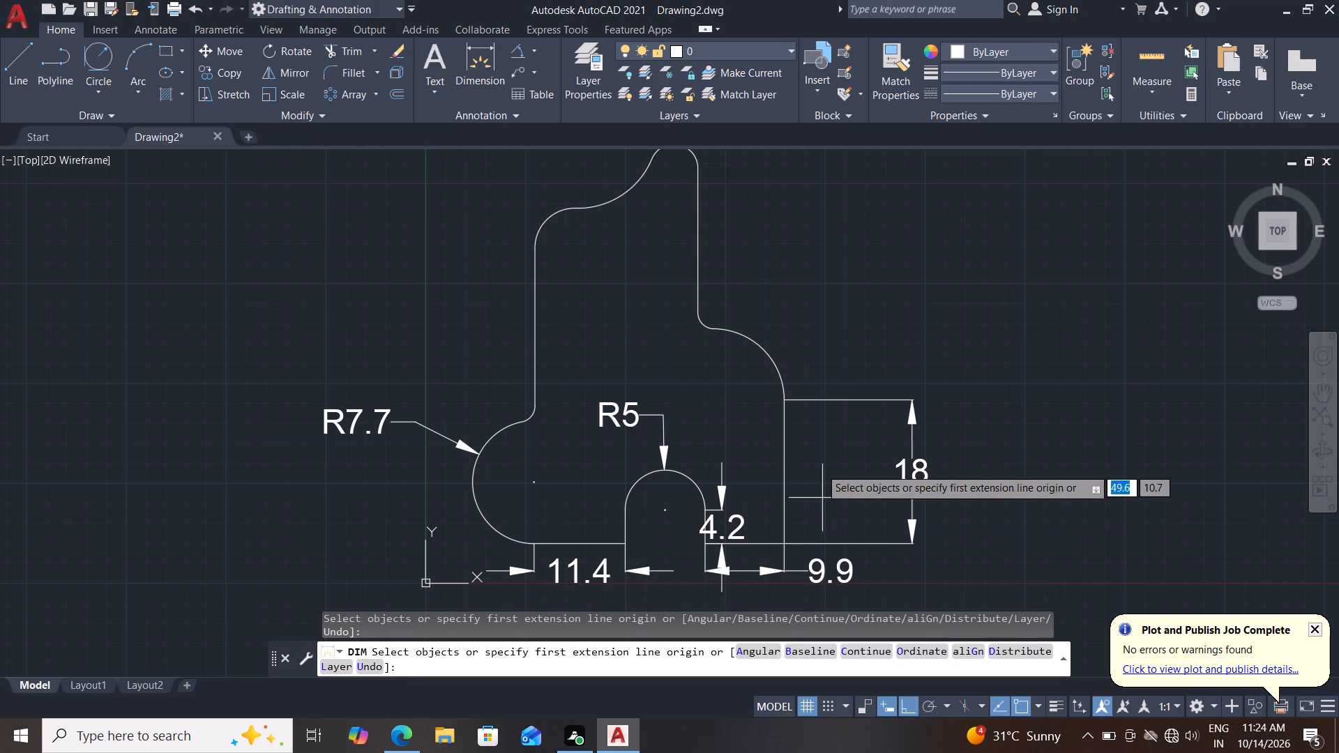
pyautogui.click(785, 402)
pyautogui.moveTo(754, 305); pyautogui.dragTo(759, 420, button='middle')
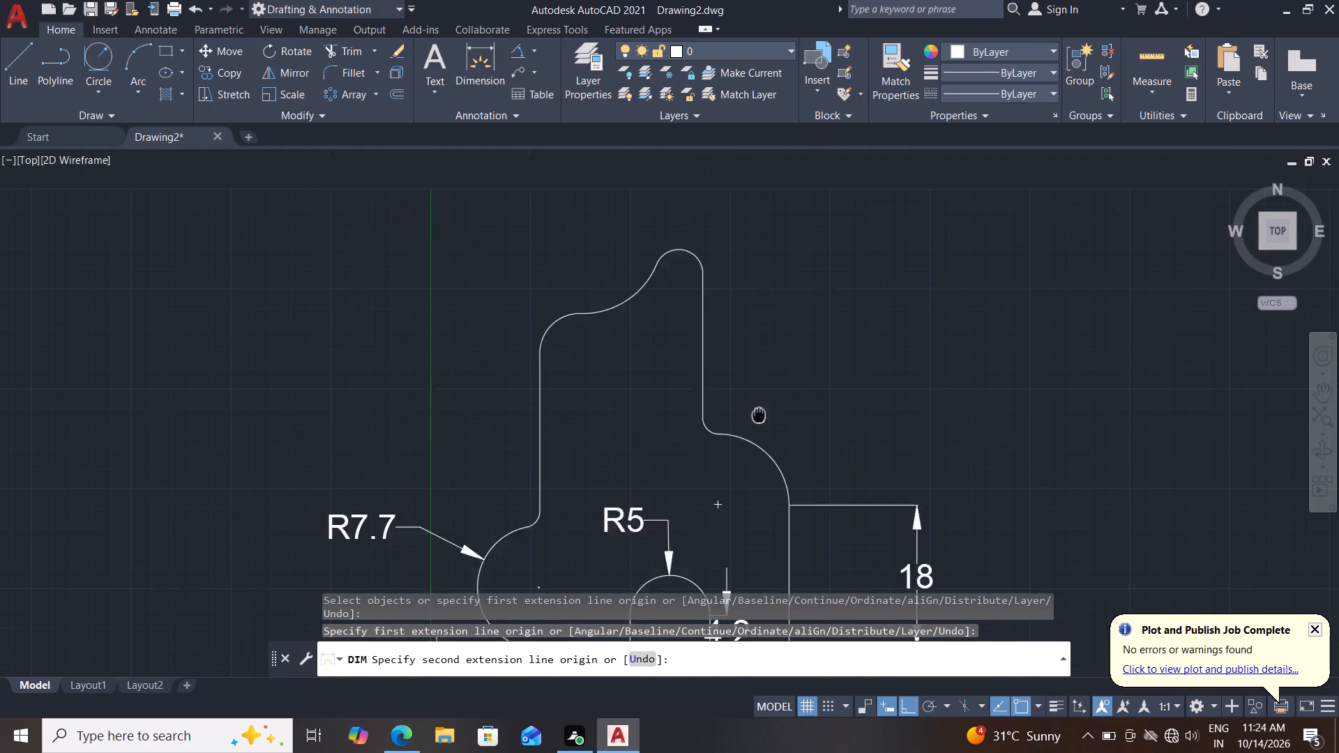
pyautogui.moveTo(759, 420); pyautogui.dragTo(759, 441, button='middle')
pyautogui.click(701, 308)
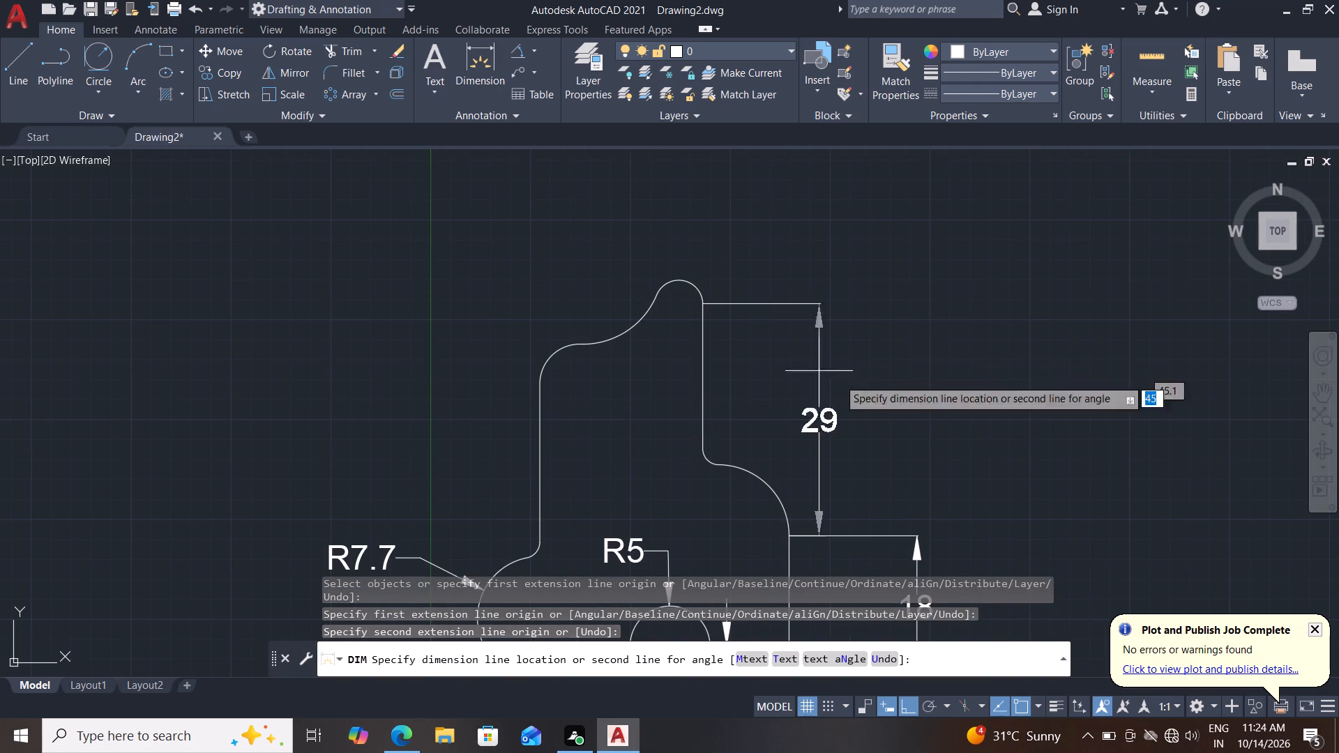
pyautogui.moveTo(920, 540); pyautogui.dragTo(925, 529)
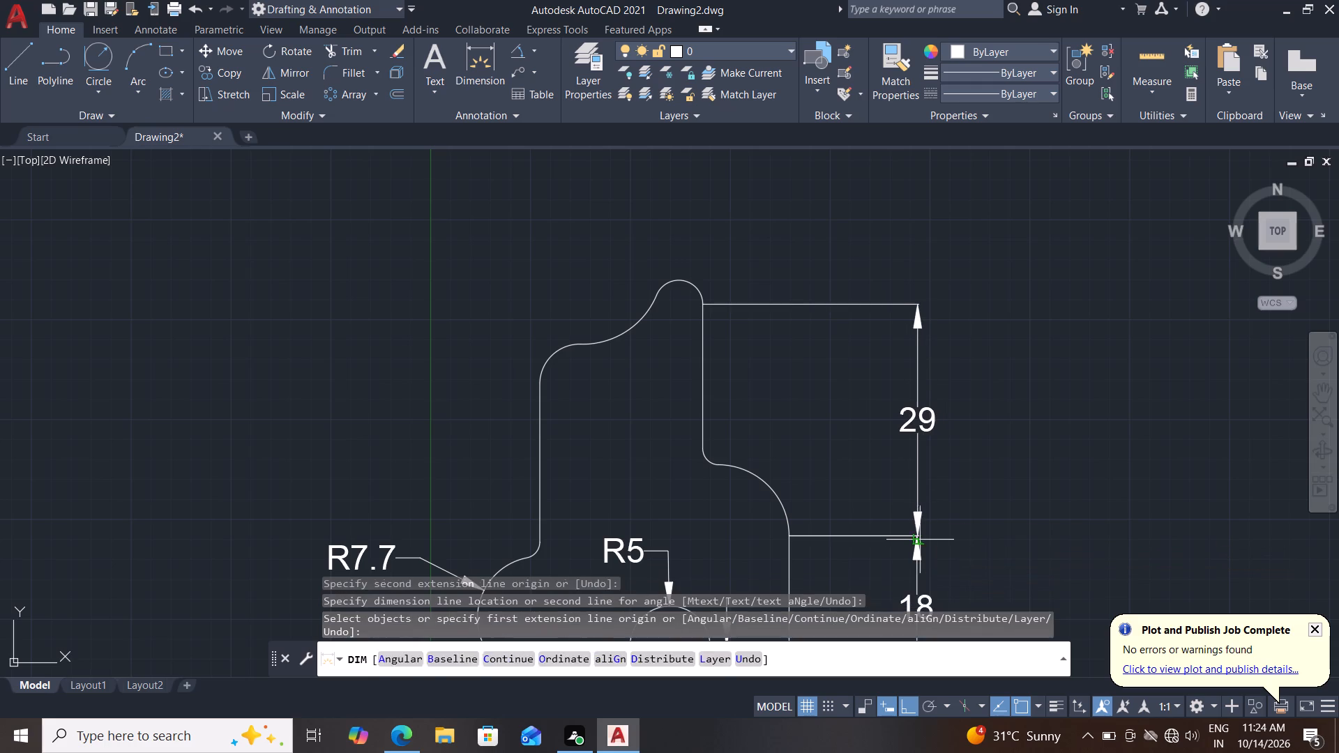
# Dimension the horizontal offset between the two right vertical lines and the width between the upper section's left and right vertical lines.
pyautogui.moveTo(963, 500); pyautogui.dragTo(972, 444, button='middle')
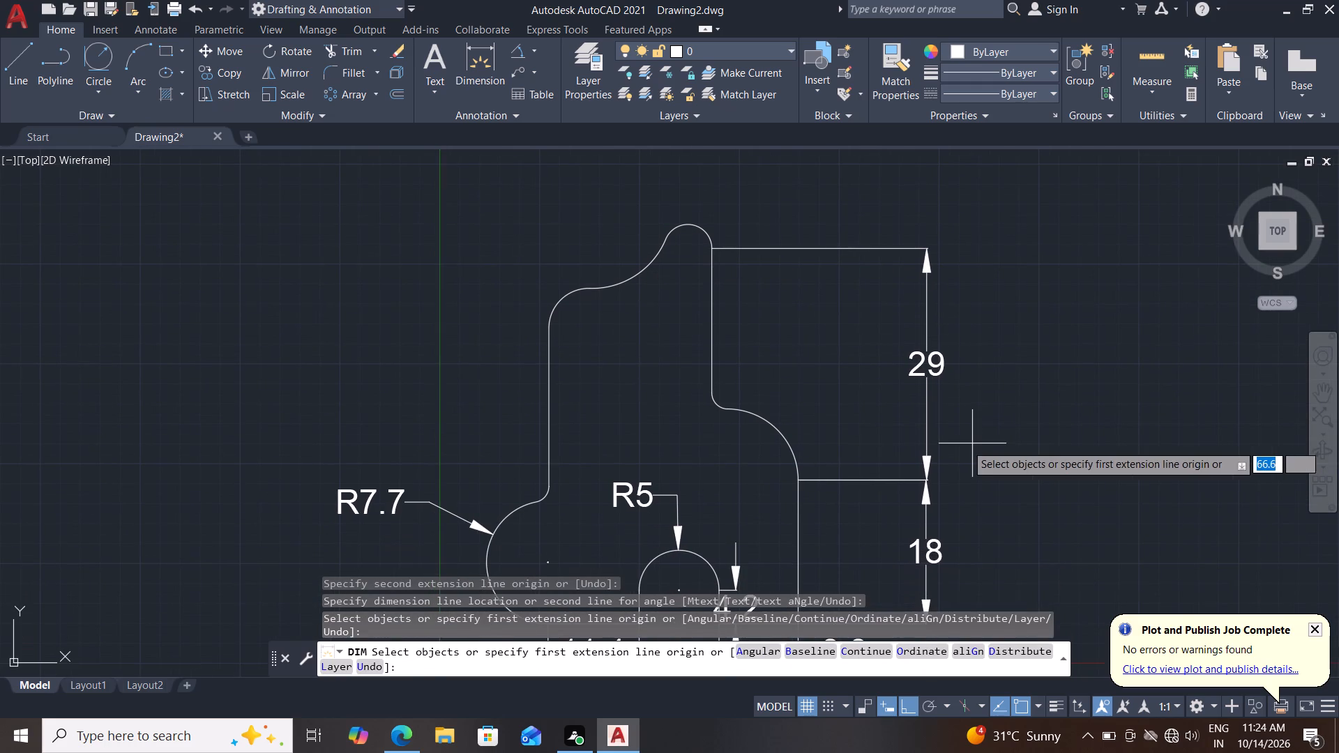
pyautogui.click(799, 481)
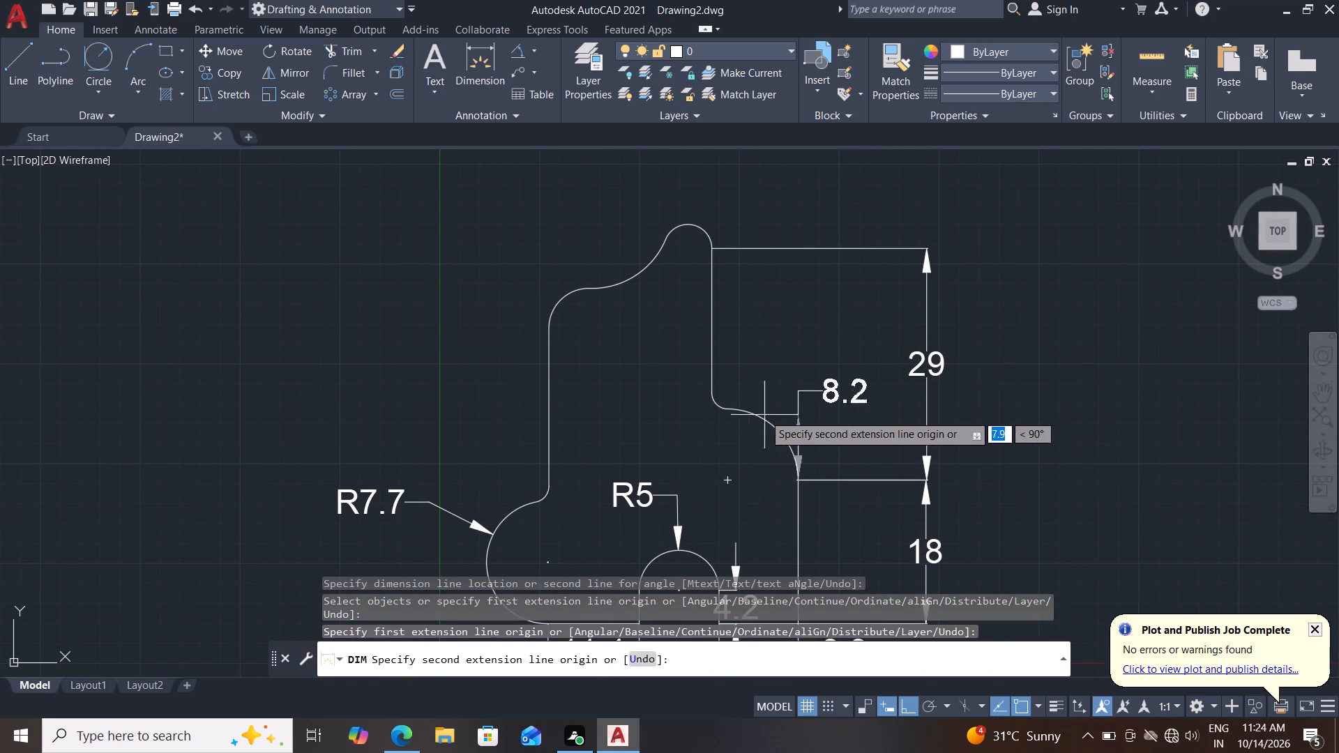
pyautogui.click(709, 390)
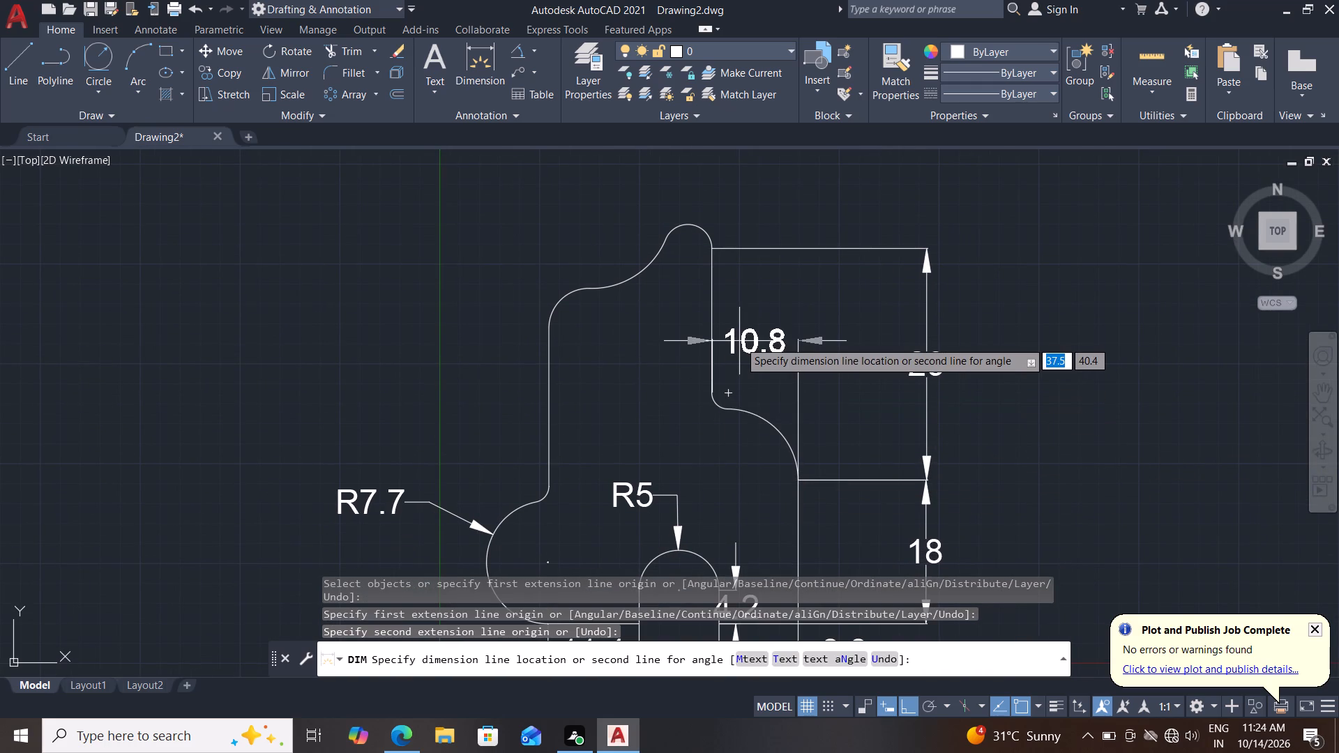
pyautogui.click(739, 341)
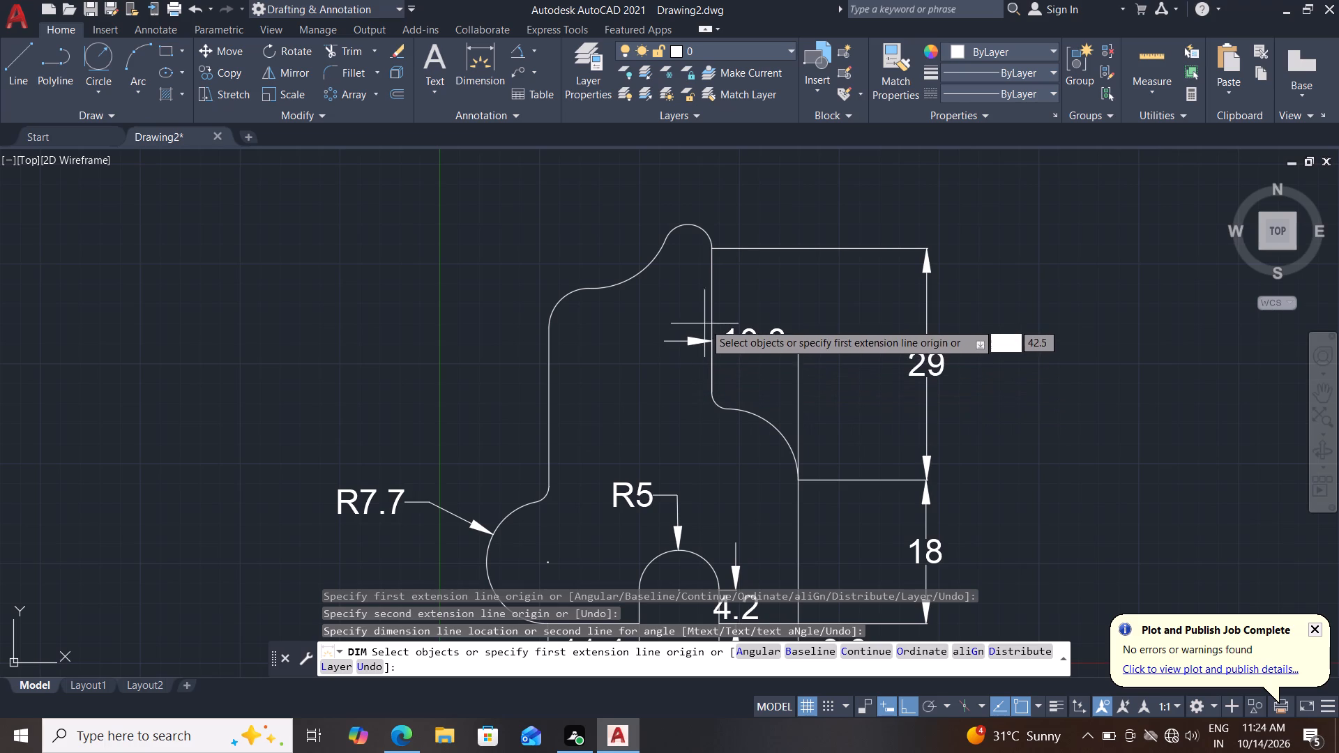
pyautogui.click(711, 320)
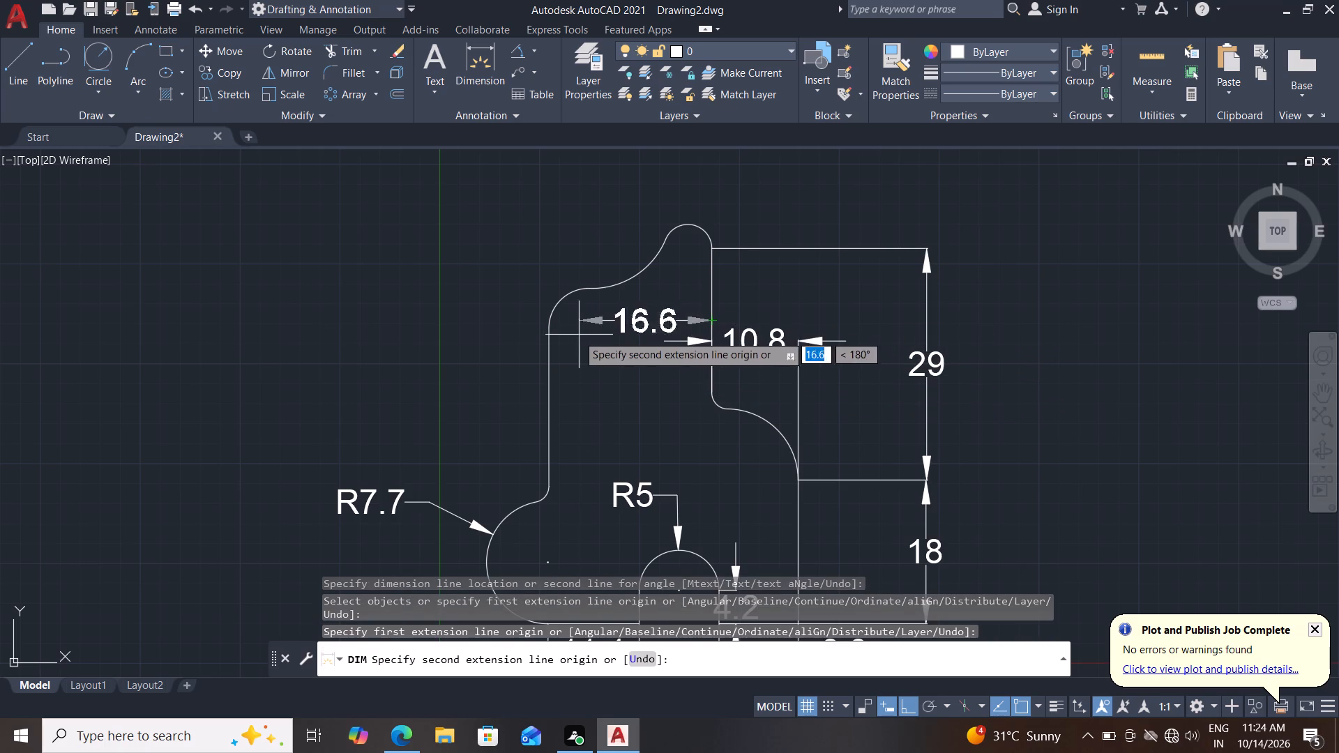
pyautogui.click(547, 322)
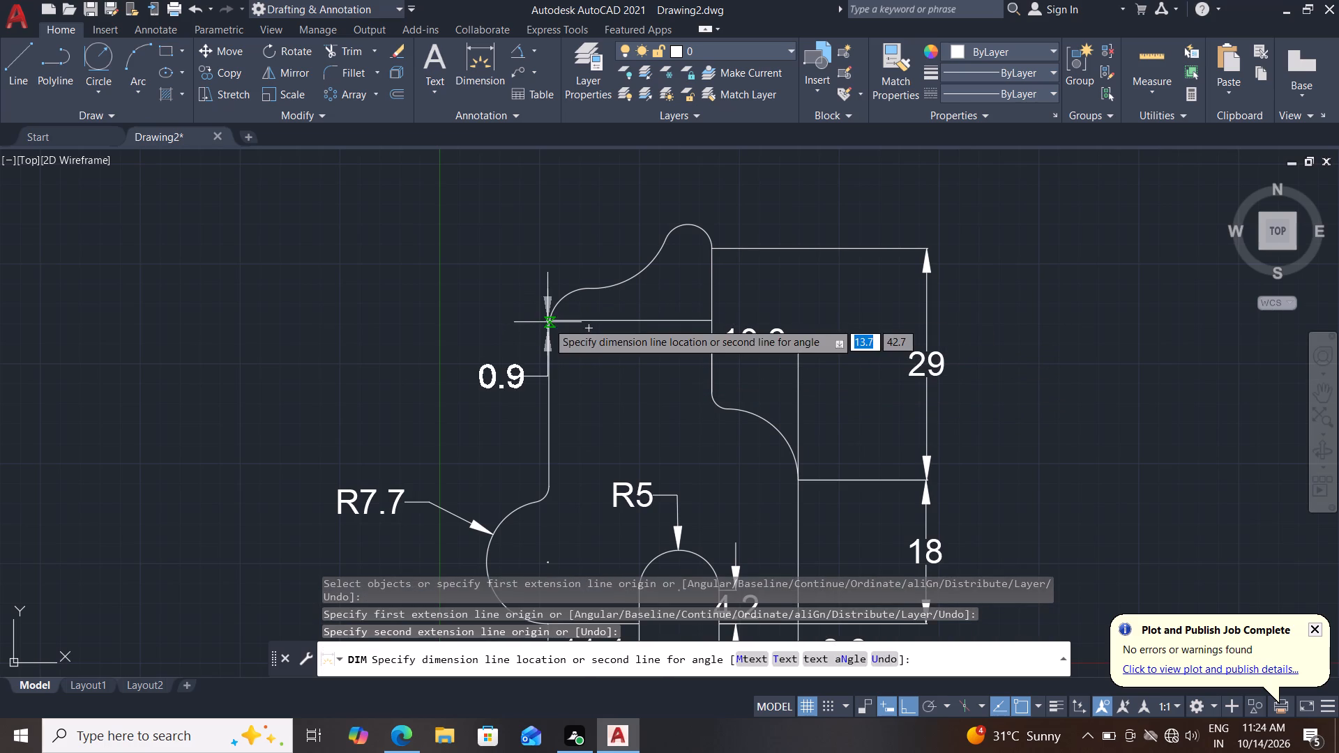
pyautogui.moveTo(623, 386); pyautogui.dragTo(619, 401)
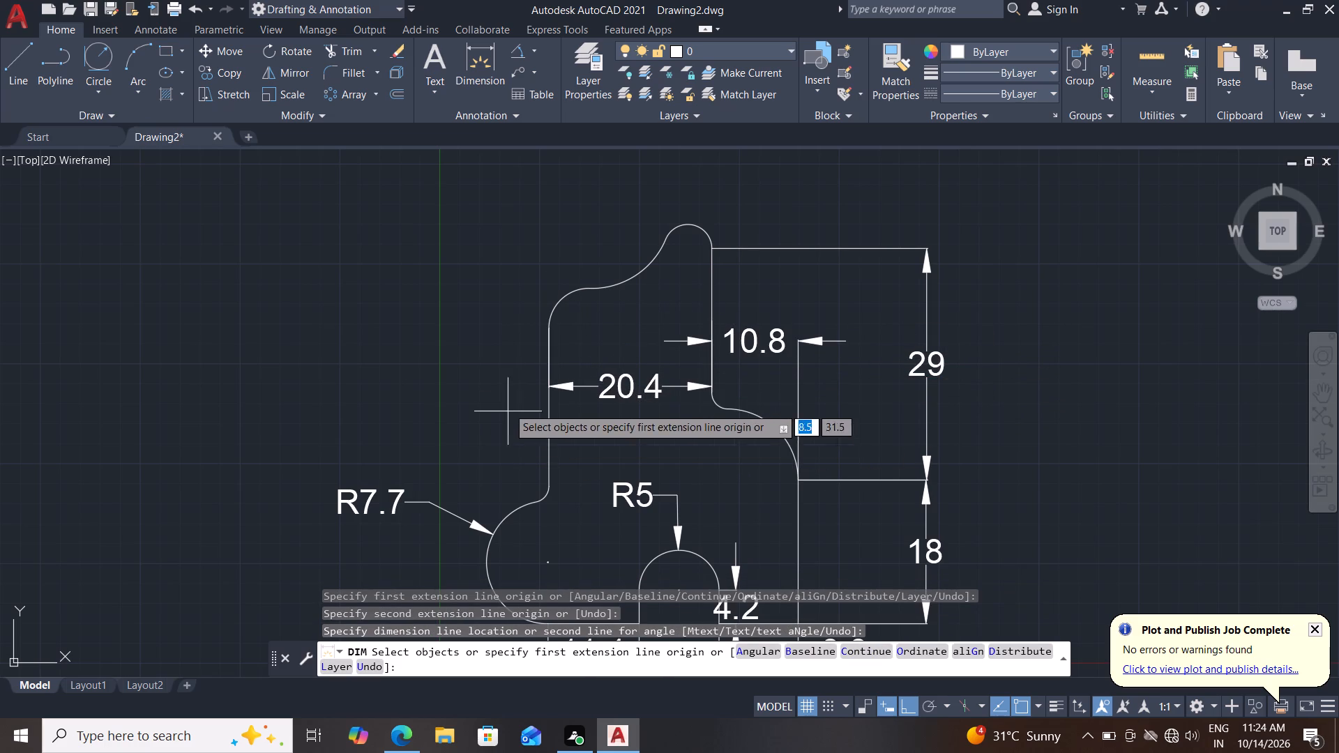
# Add a radius dimension to the small fillet between the left vertical line and the lower-left arc.
pyautogui.moveTo(503, 383); pyautogui.dragTo(497, 407, button='middle')
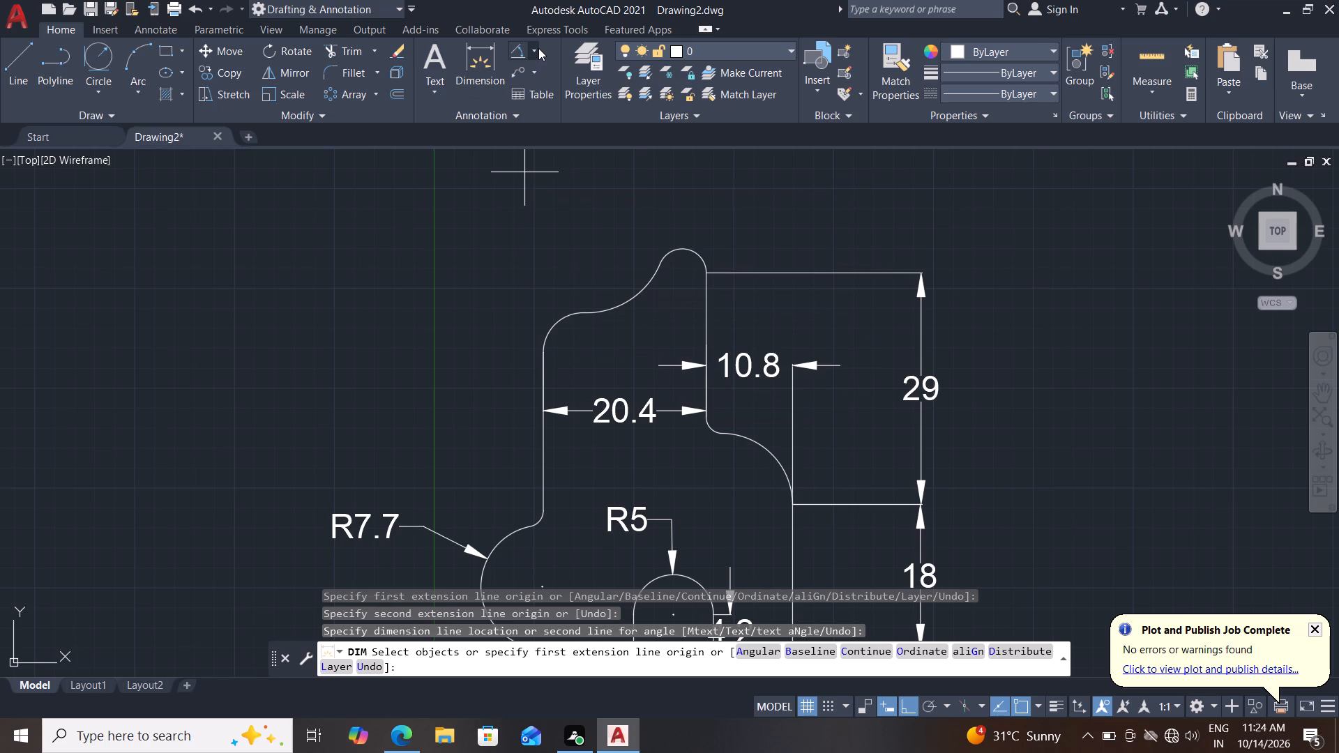
pyautogui.click(538, 48)
pyautogui.click(546, 227)
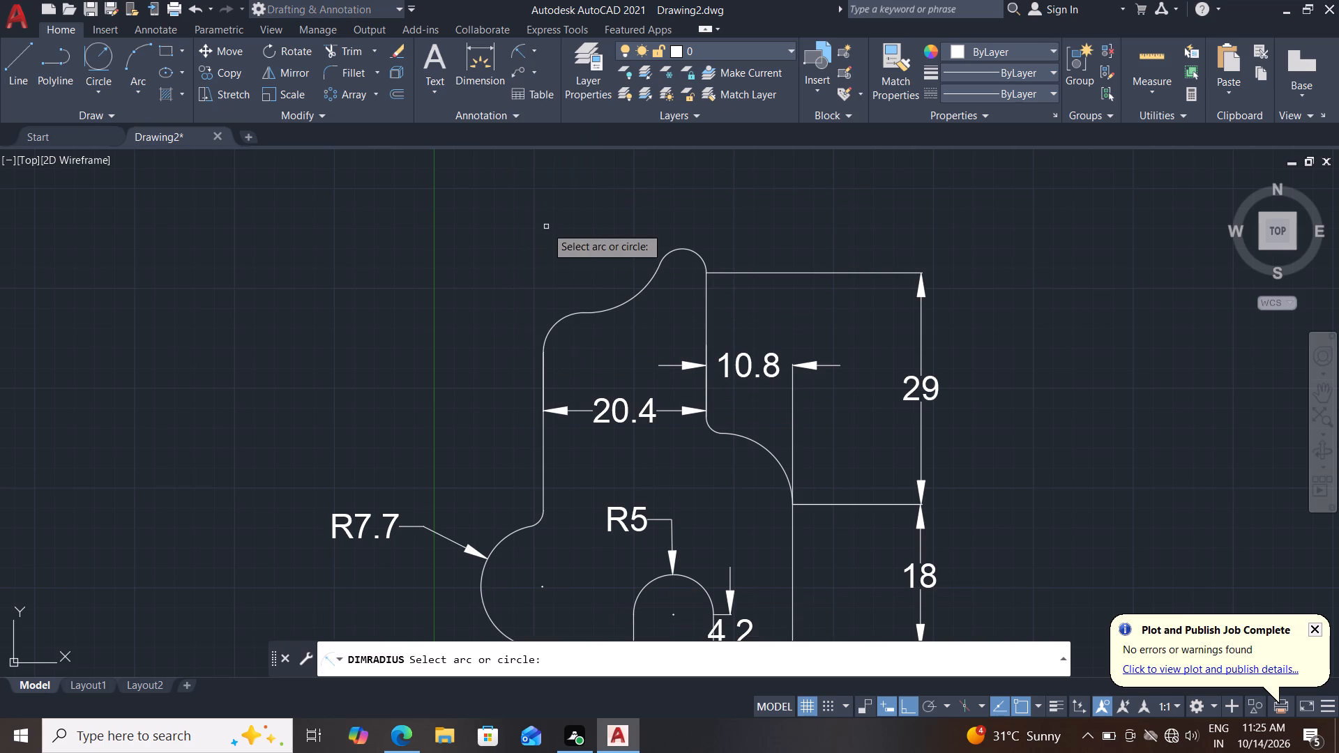
pyautogui.moveTo(668, 442); pyautogui.dragTo(672, 377, button='middle')
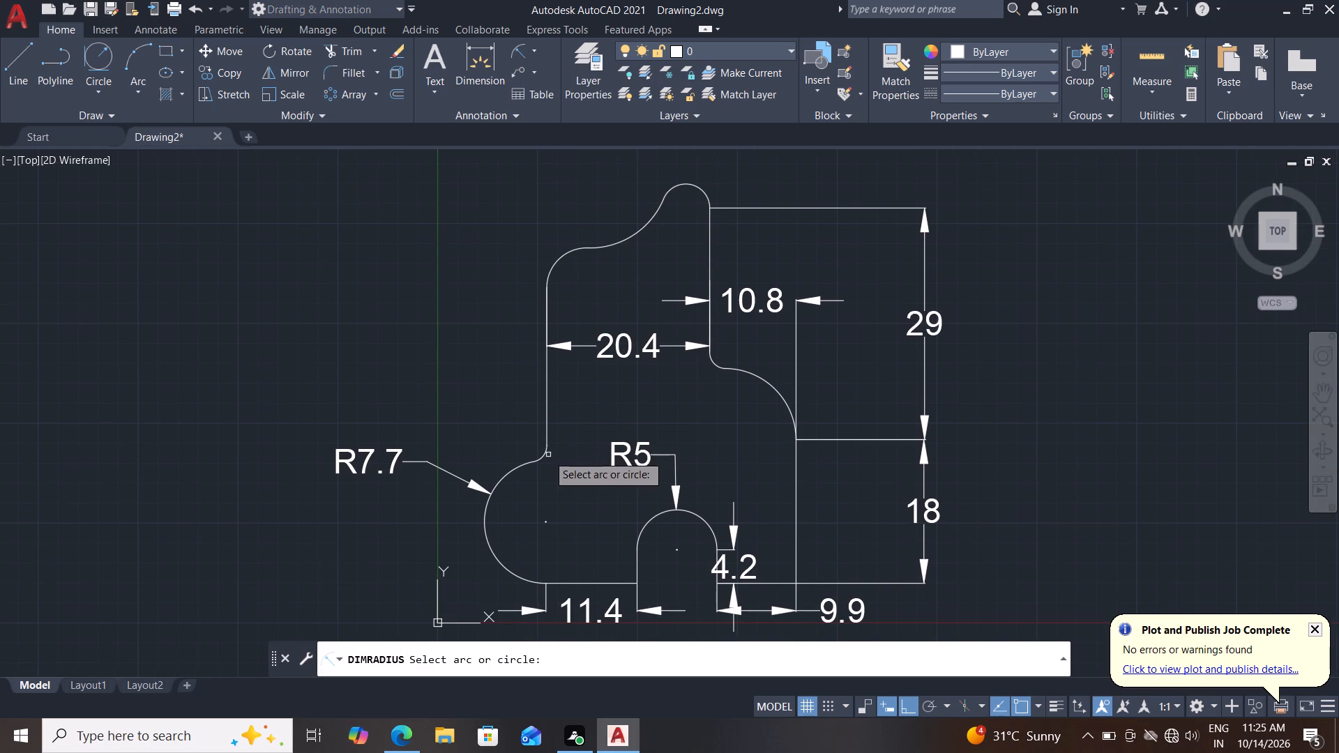
pyautogui.moveTo(547, 455); pyautogui.dragTo(538, 450)
pyautogui.click(508, 418)
# Add radius dimensions to the small fillet at the foot of the upper right vertical line and to the upper-left corner arc.
pyautogui.moveTo(649, 450); pyautogui.dragTo(626, 492, button='middle')
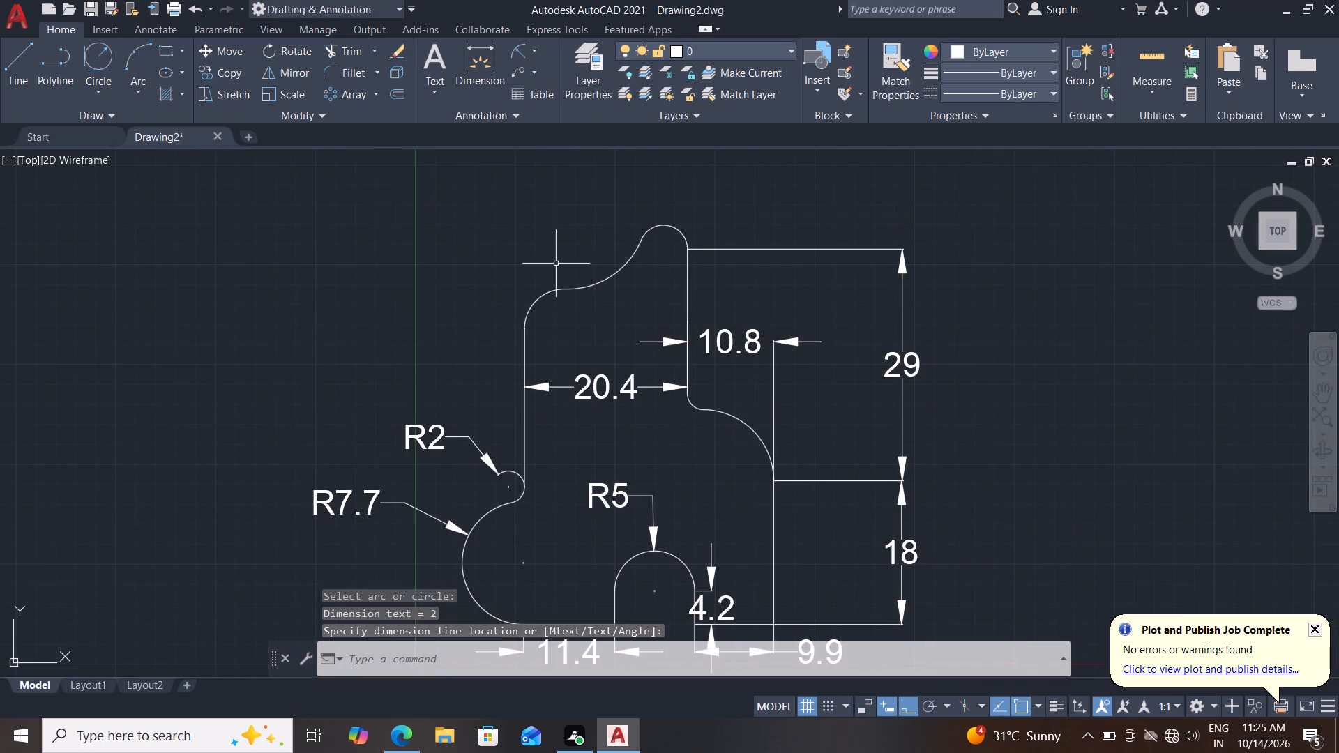
pyautogui.click(520, 47)
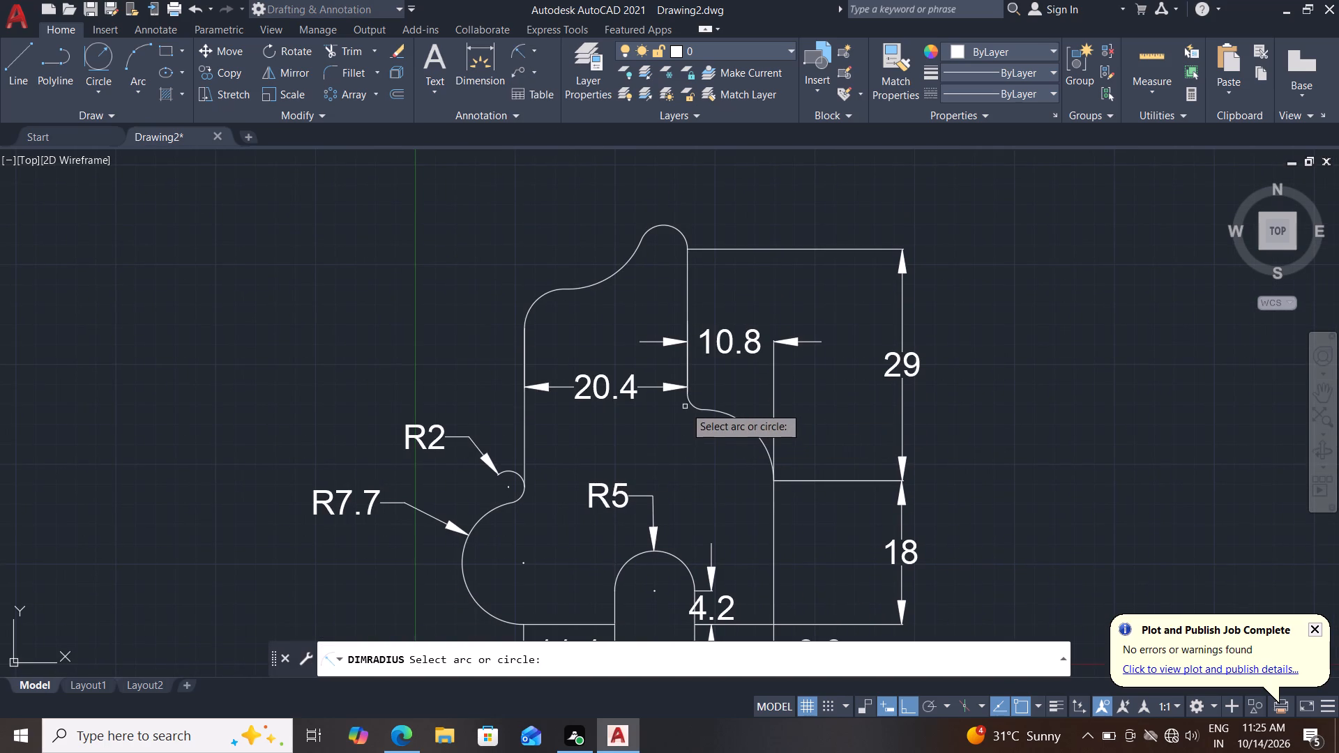
pyautogui.moveTo(692, 404); pyautogui.dragTo(708, 399)
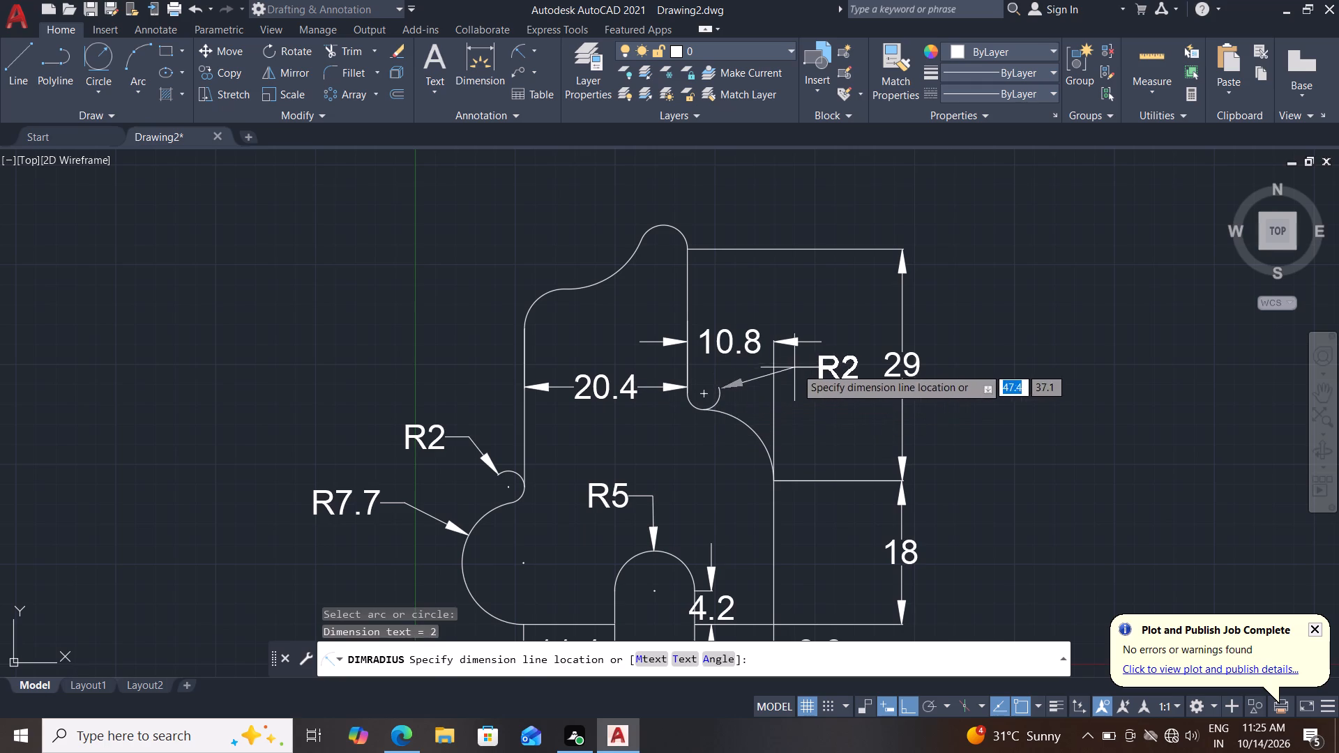
pyautogui.moveTo(799, 368); pyautogui.dragTo(791, 372)
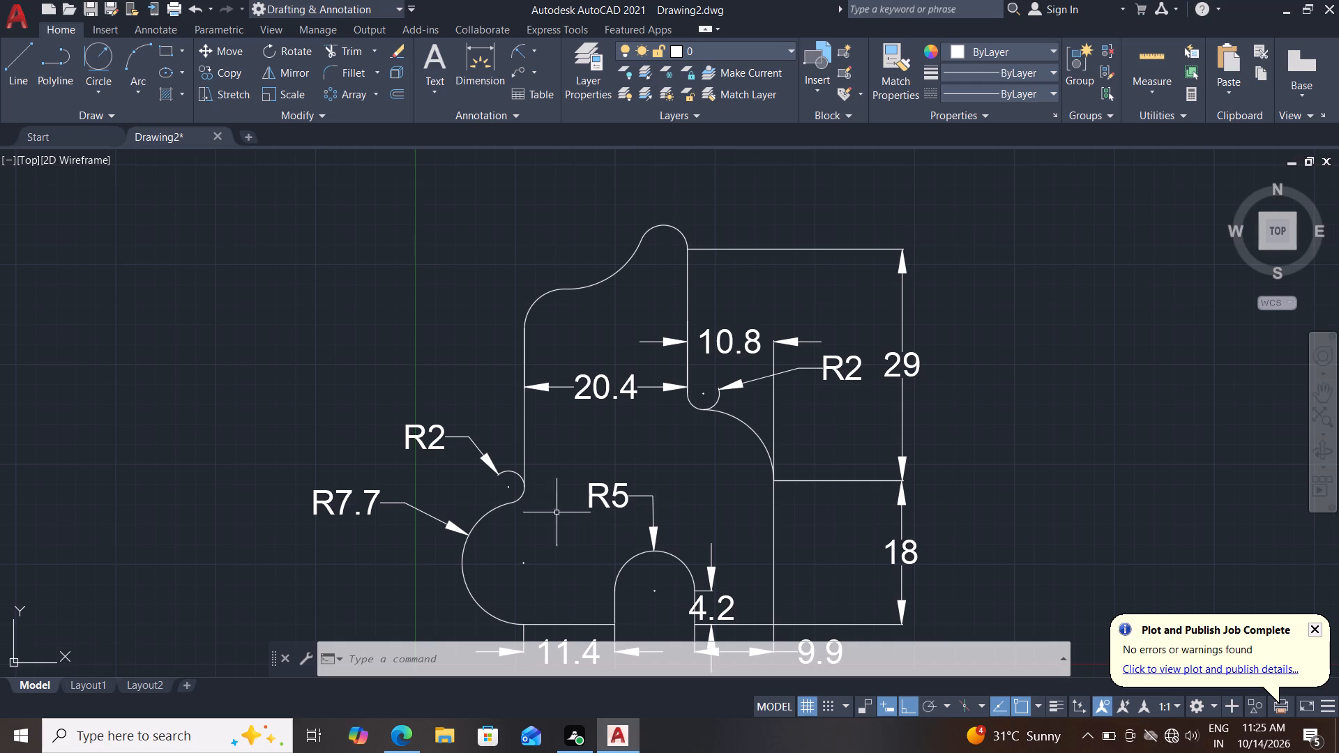
pyautogui.click(518, 52)
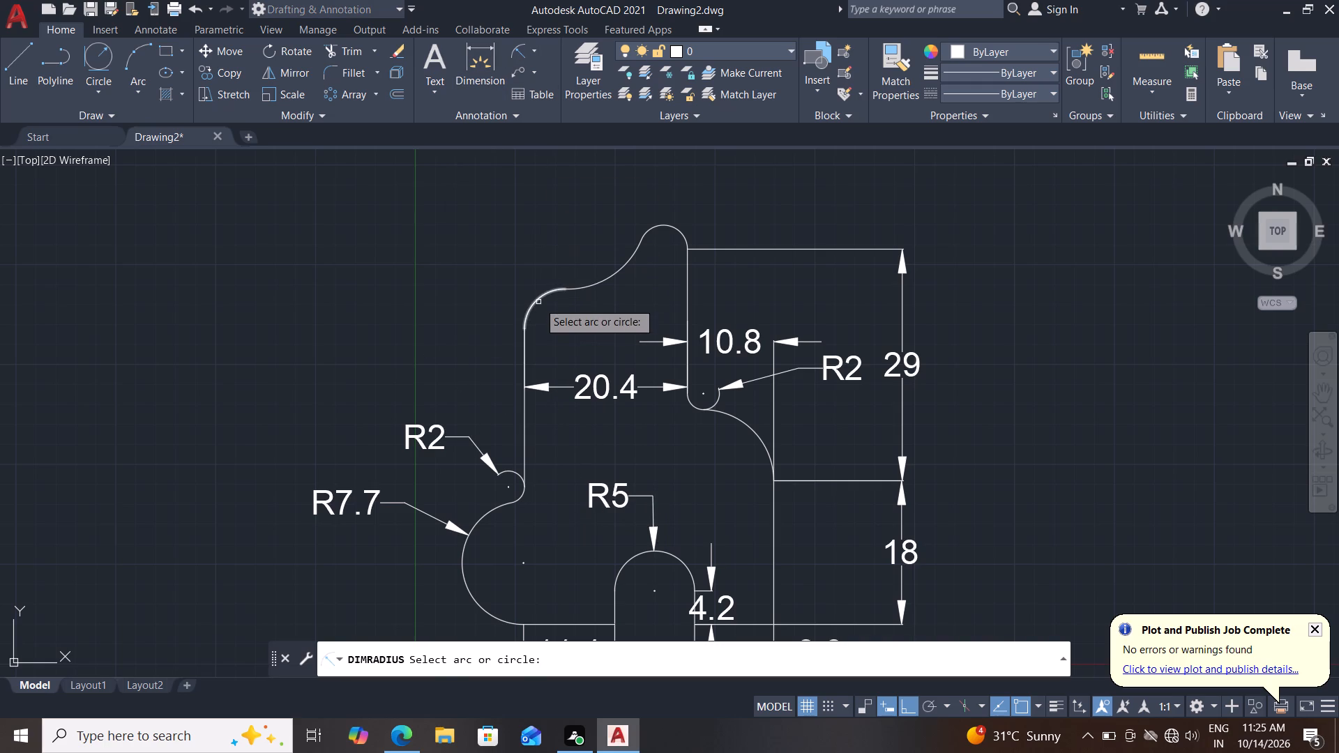
pyautogui.click(538, 302)
pyautogui.click(510, 259)
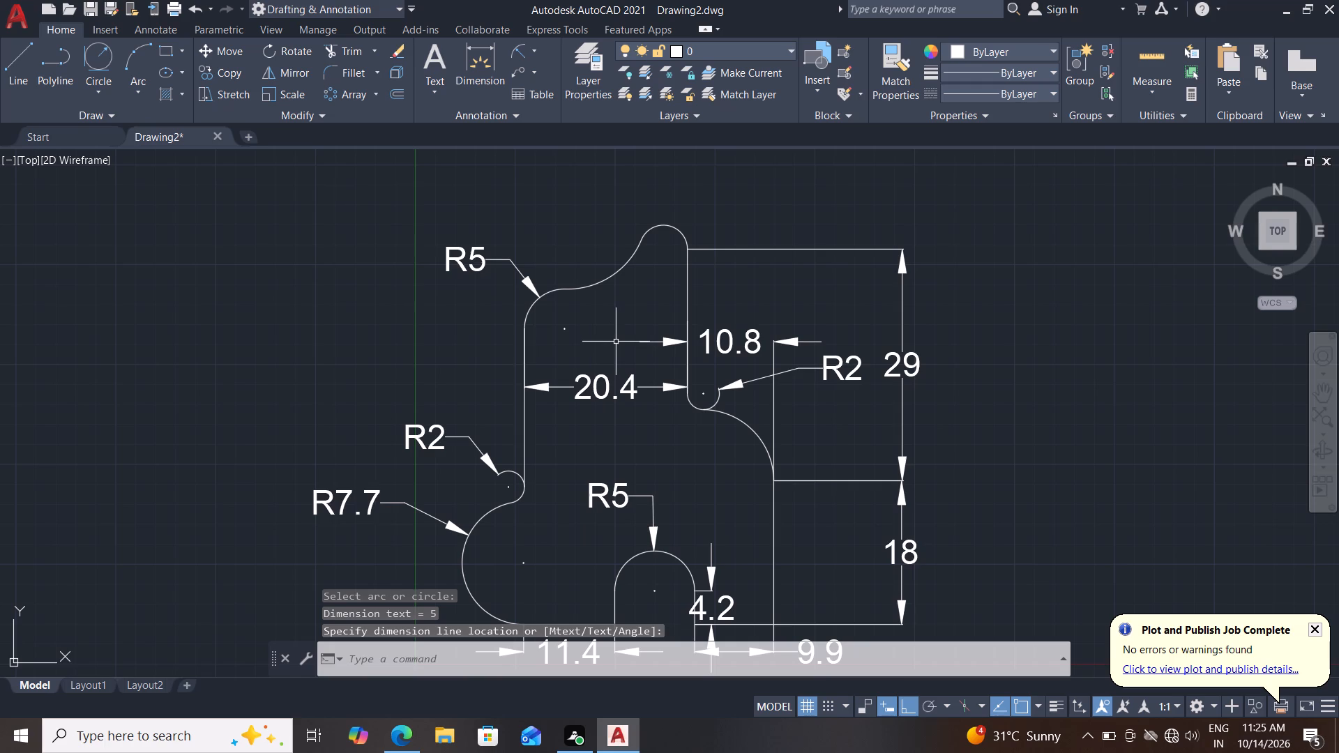
# Add radius dimensions to the concave arc on the upper left slope and to the rounded arc at the profile's top.
pyautogui.moveTo(516, 44); pyautogui.dragTo(517, 45)
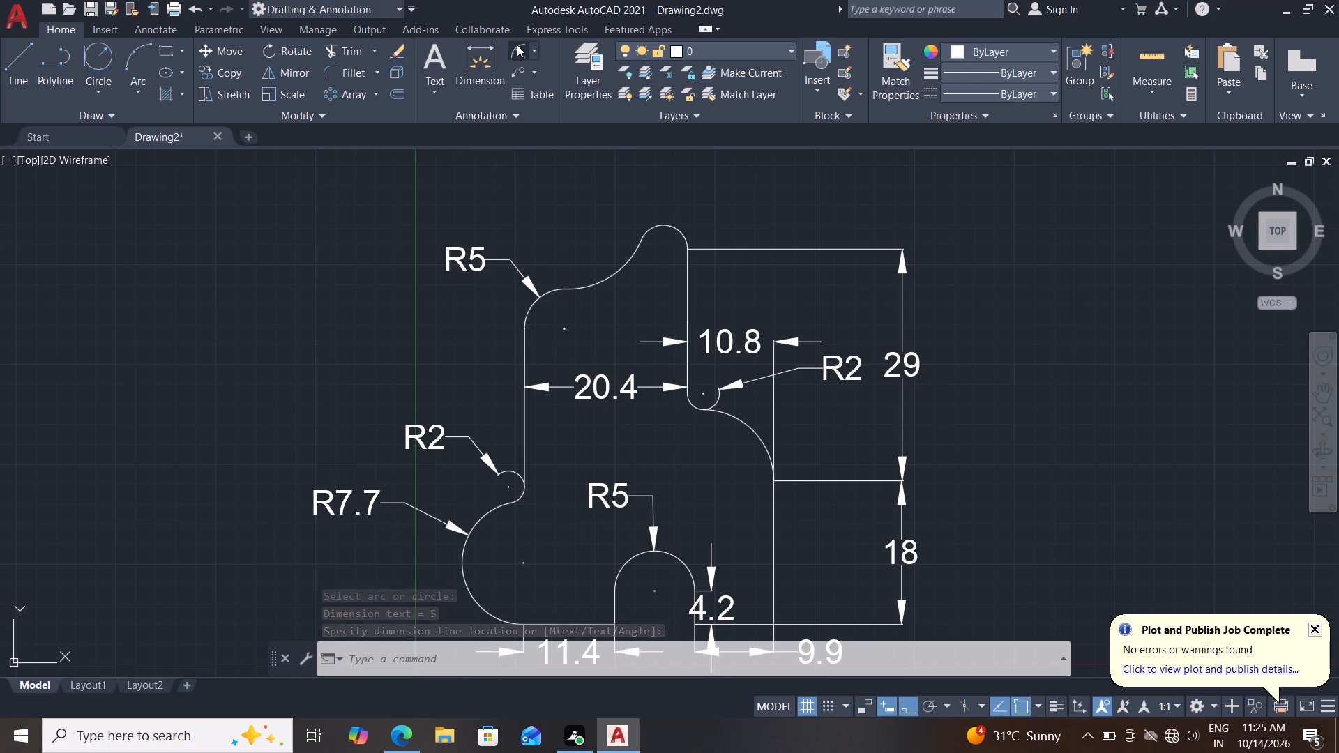
pyautogui.moveTo(517, 45); pyautogui.dragTo(524, 63)
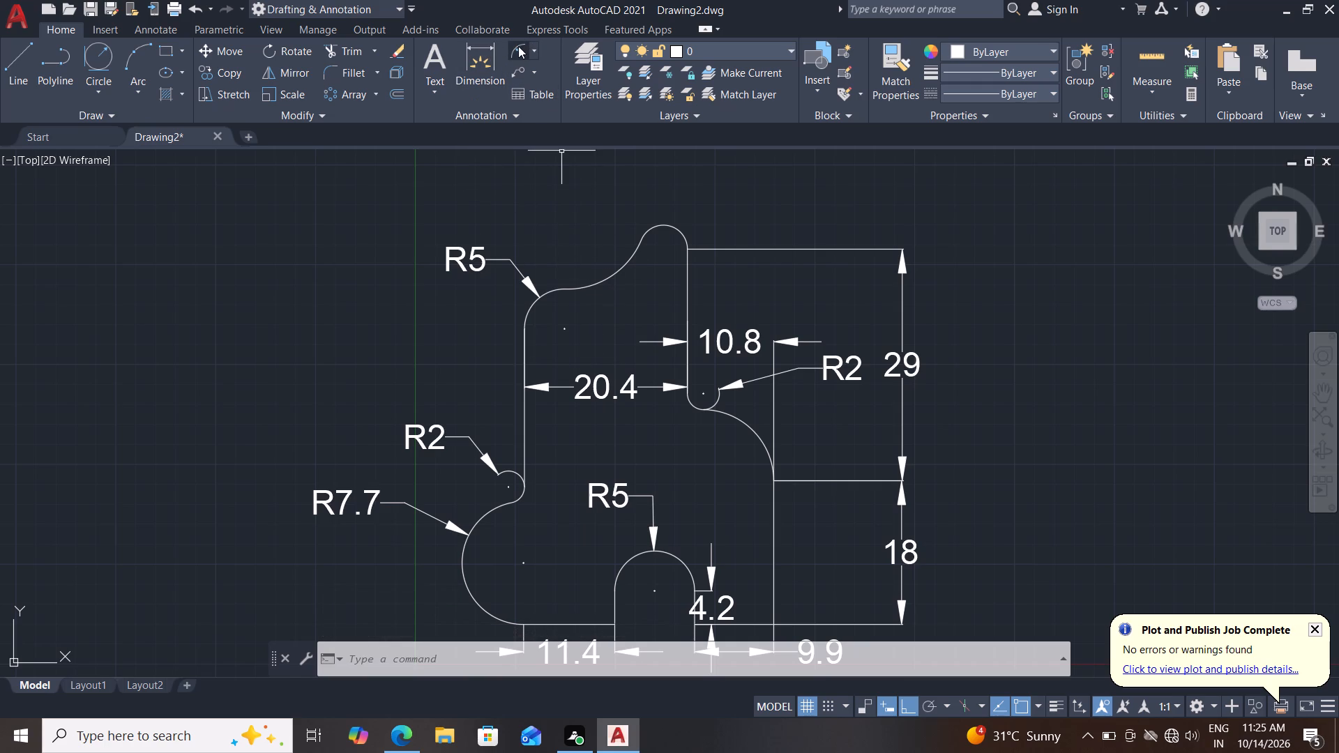
pyautogui.click(518, 46)
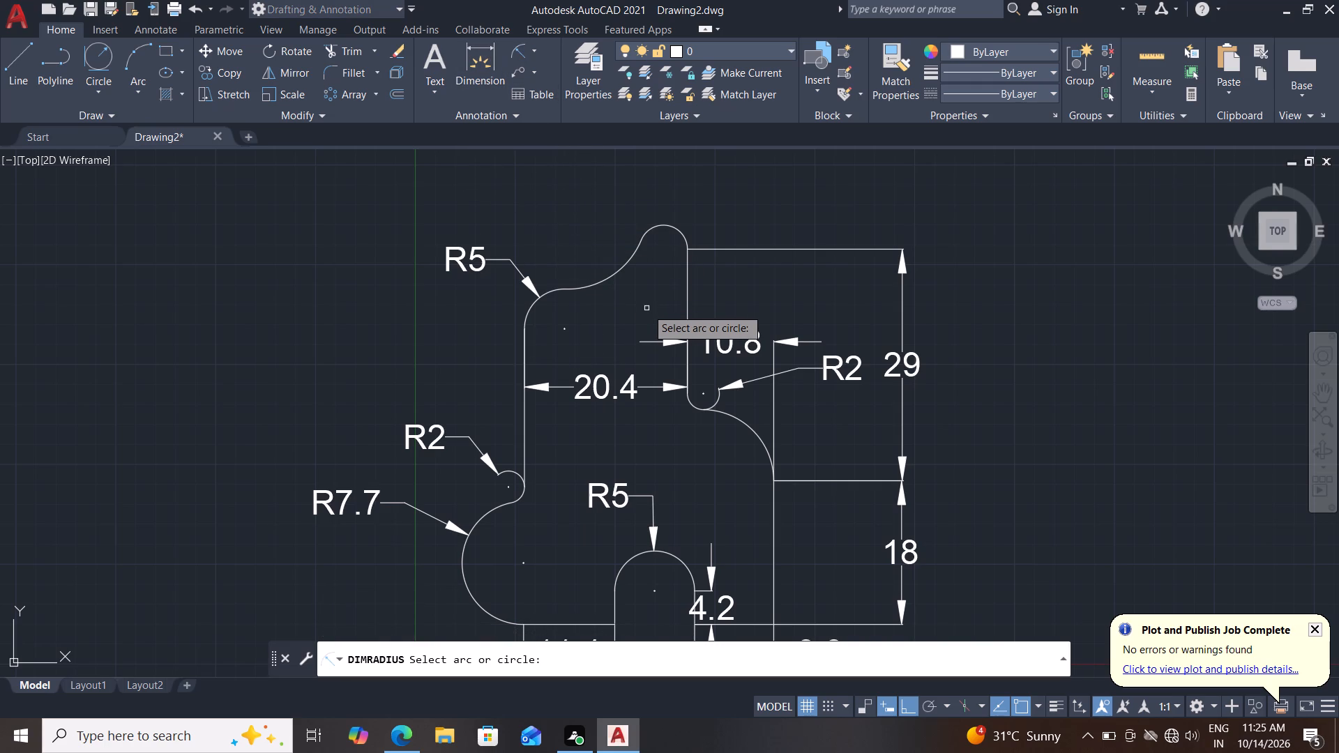
pyautogui.click(607, 274)
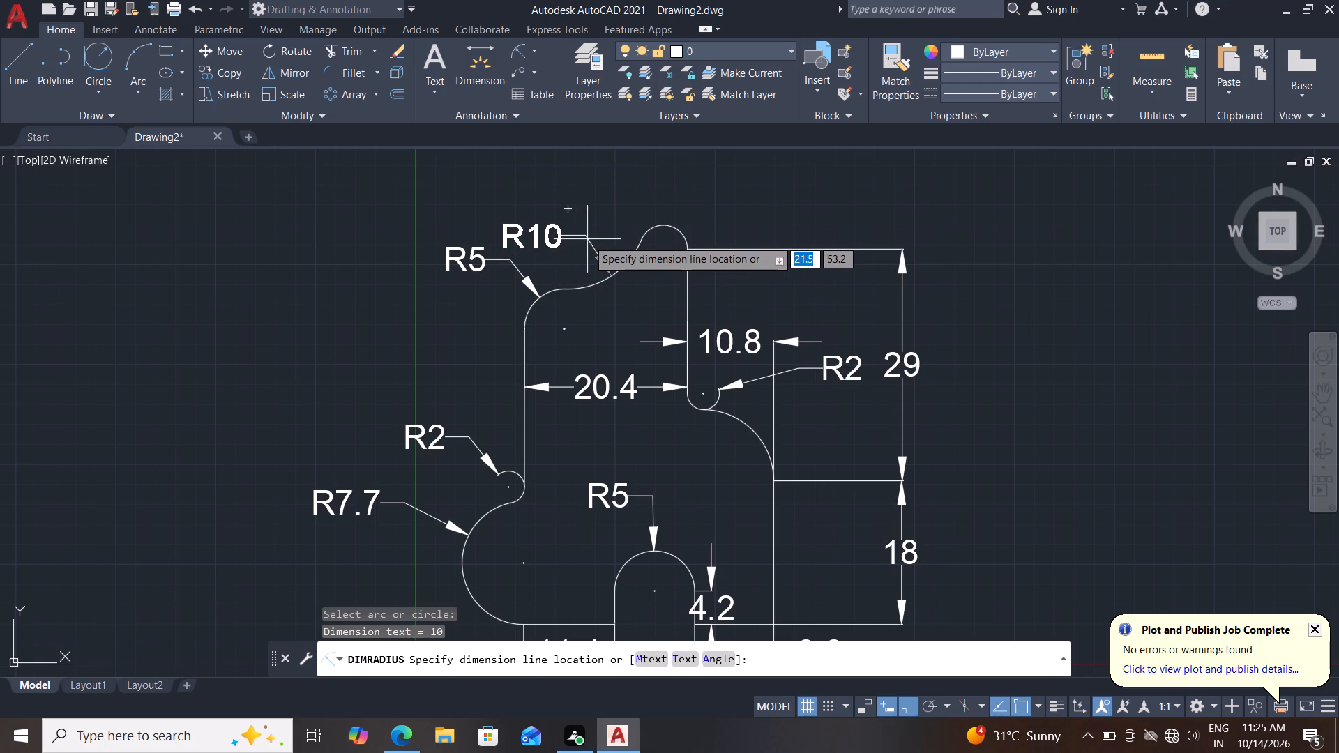
pyautogui.click(587, 239)
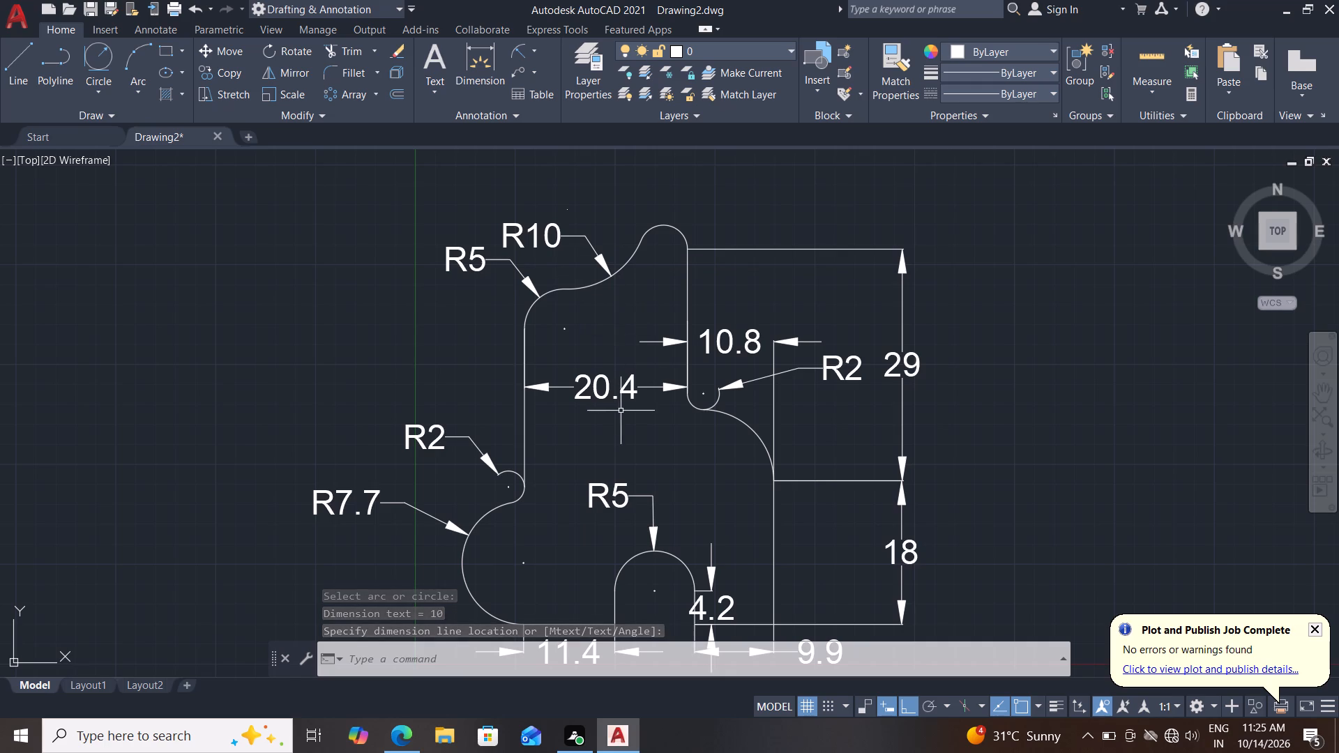
pyautogui.click(520, 48)
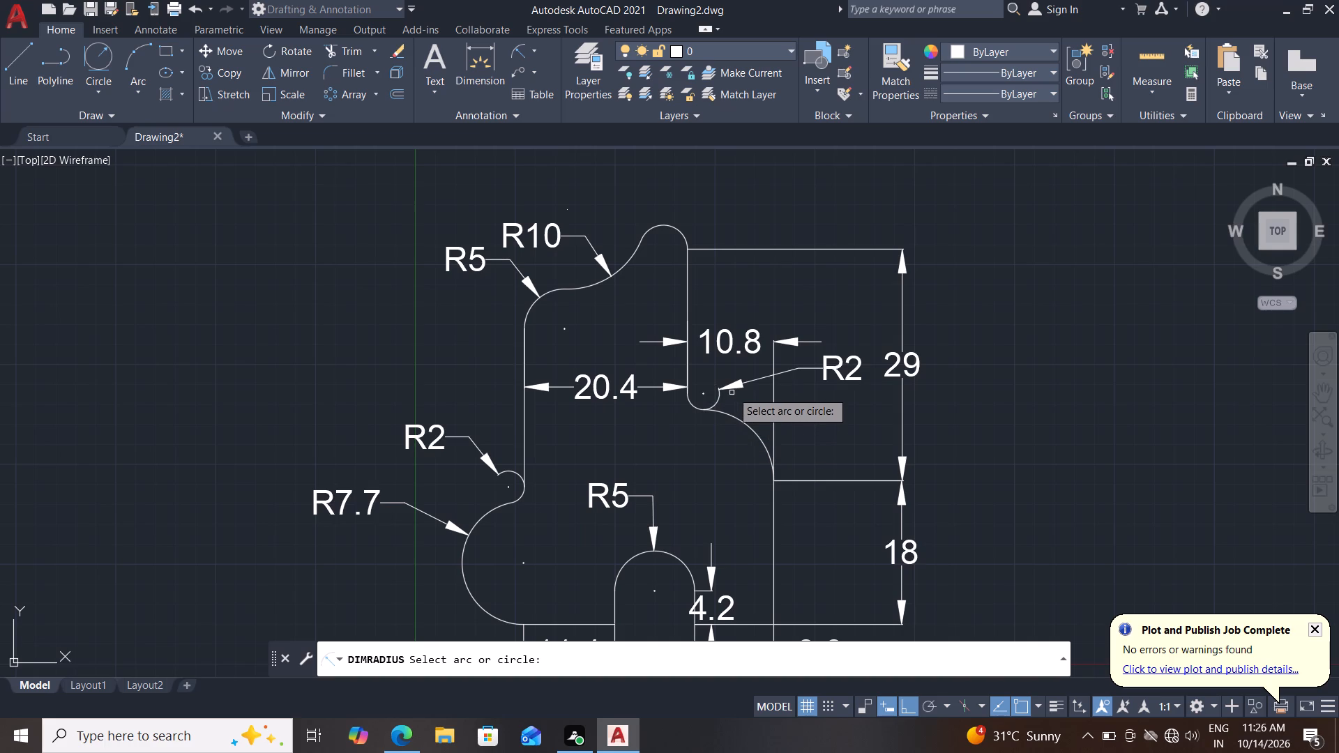
pyautogui.click(677, 227)
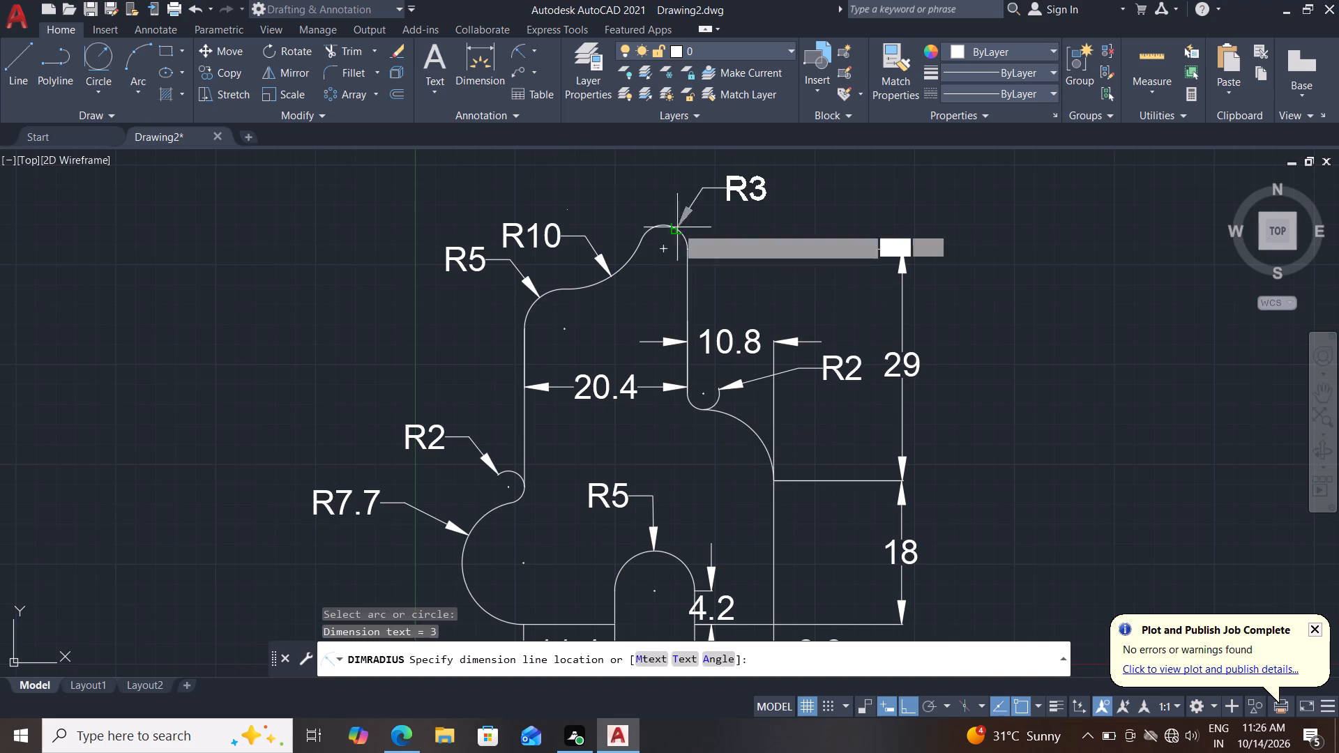
pyautogui.click(702, 181)
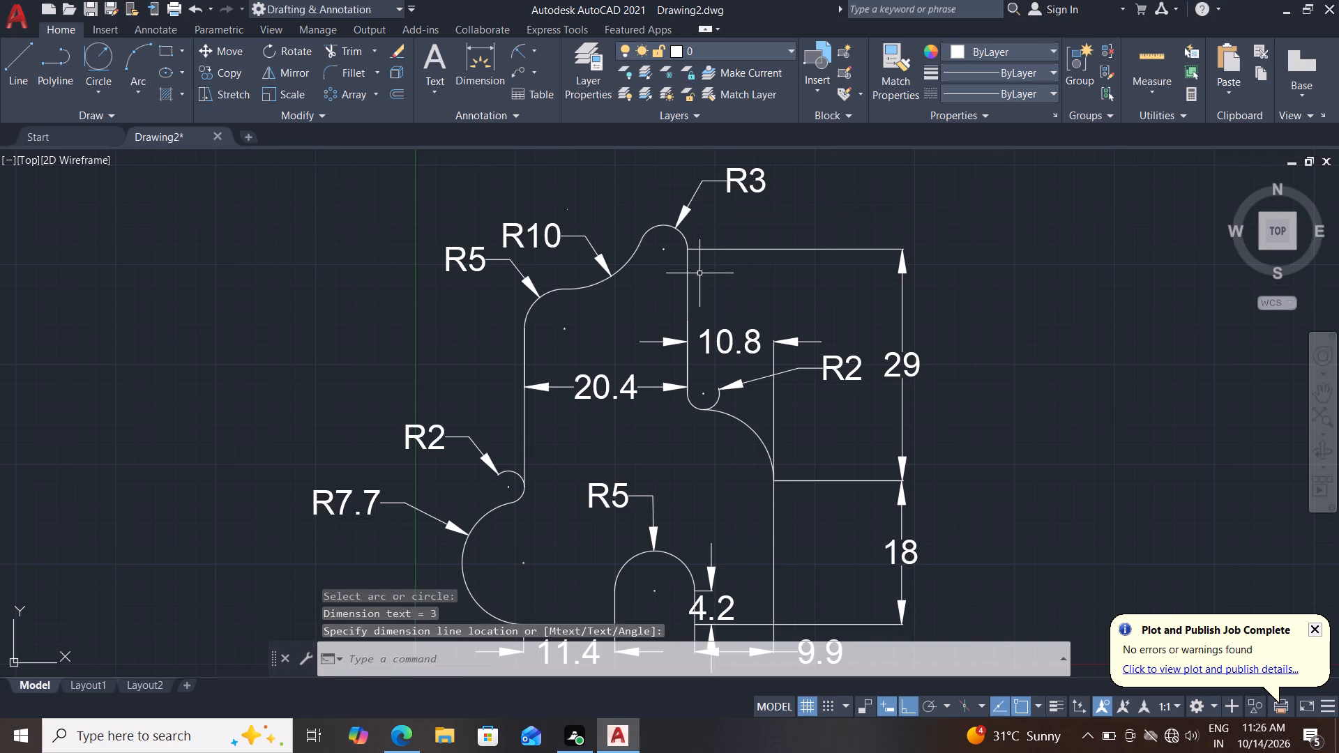
# Modify the Standard dimension style to an arrow size of 1.5 and a text height of 1.5.
pyautogui.press('d')
pyautogui.press('Return')
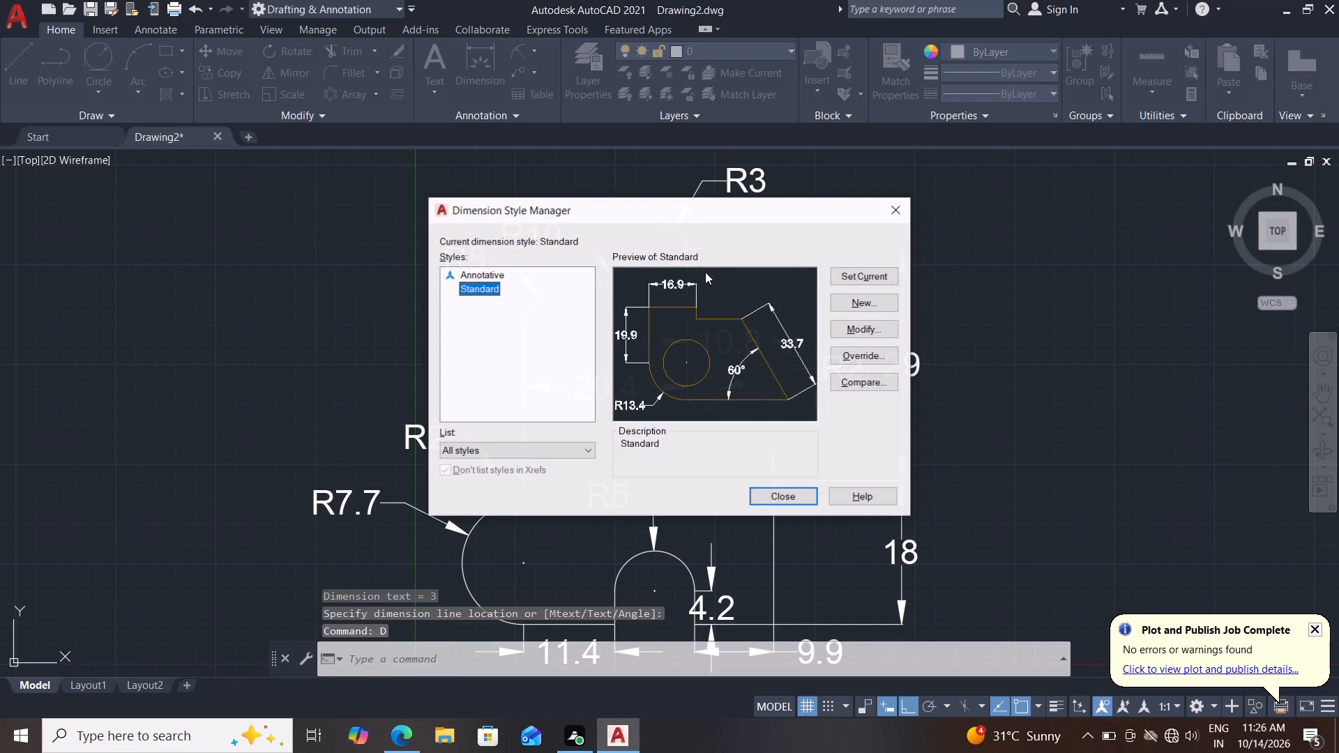
pyautogui.click(866, 328)
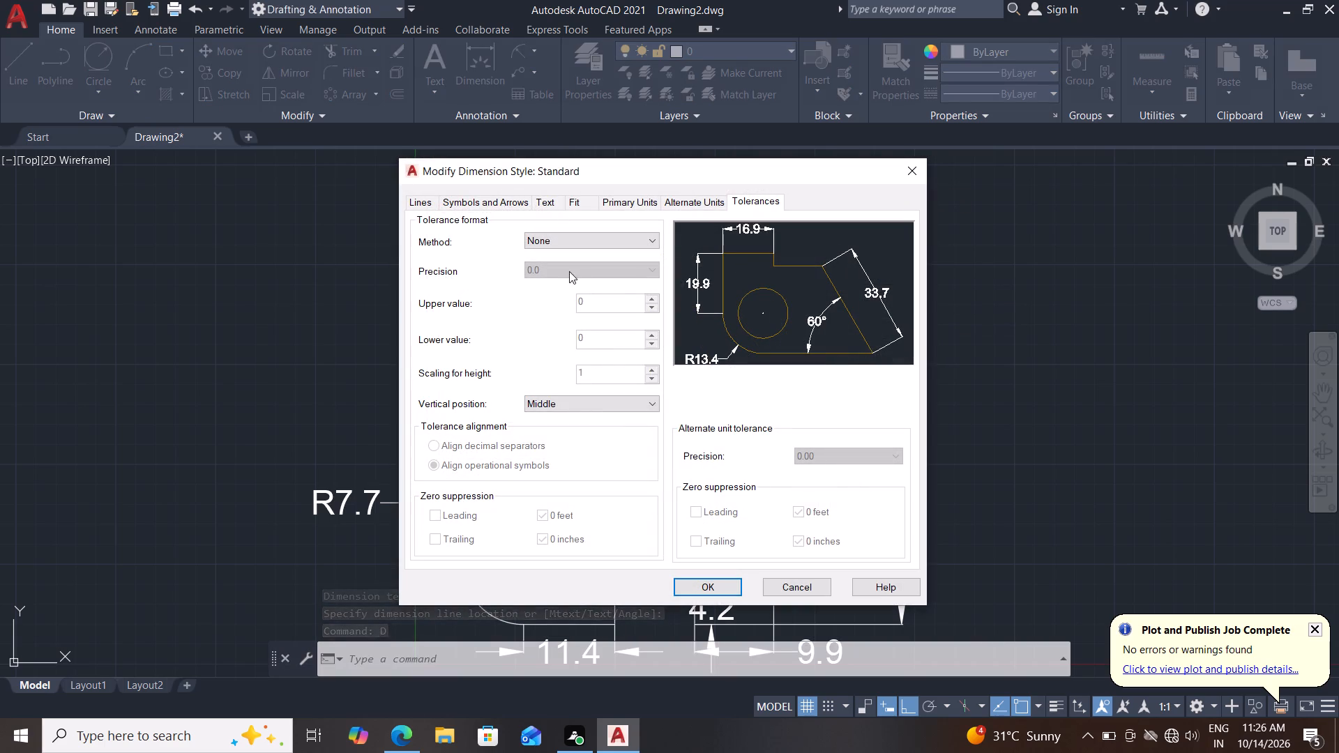
pyautogui.click(497, 198)
pyautogui.moveTo(454, 373); pyautogui.dragTo(365, 377)
pyautogui.write('1.5')
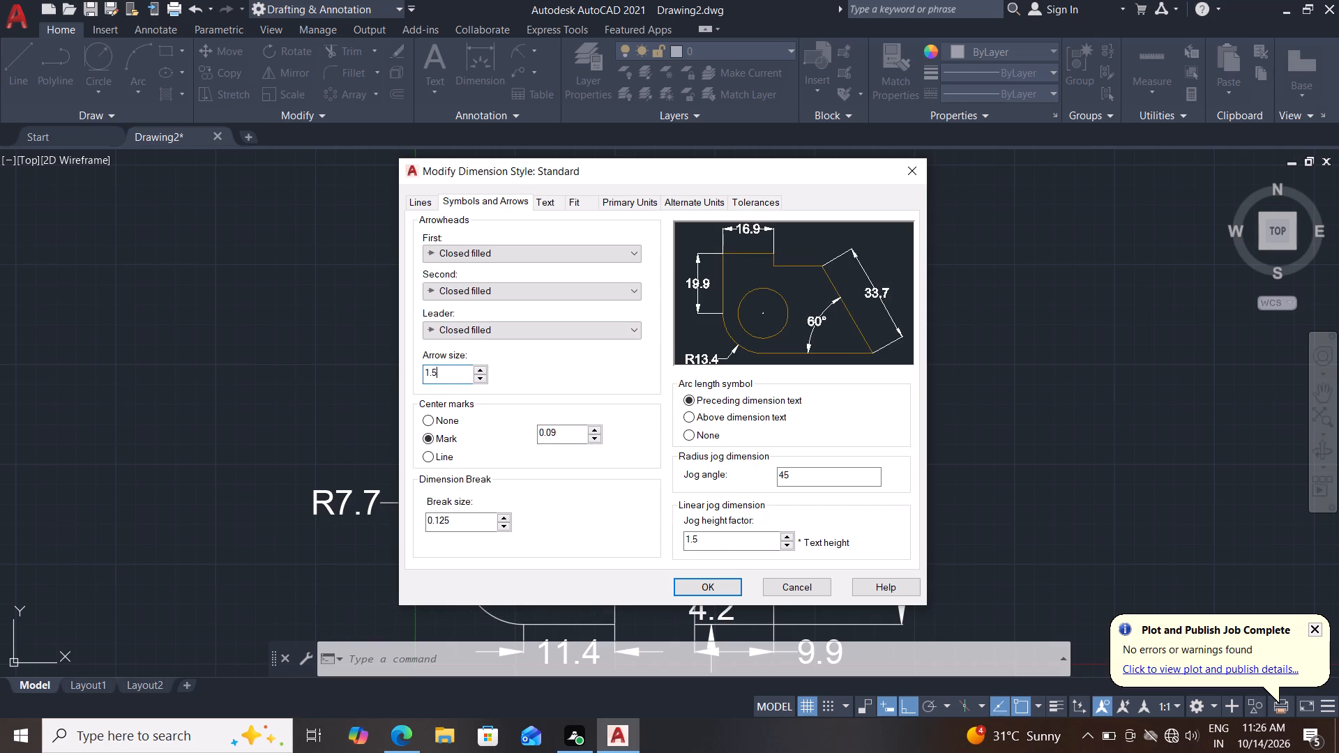
pyautogui.press('Return')
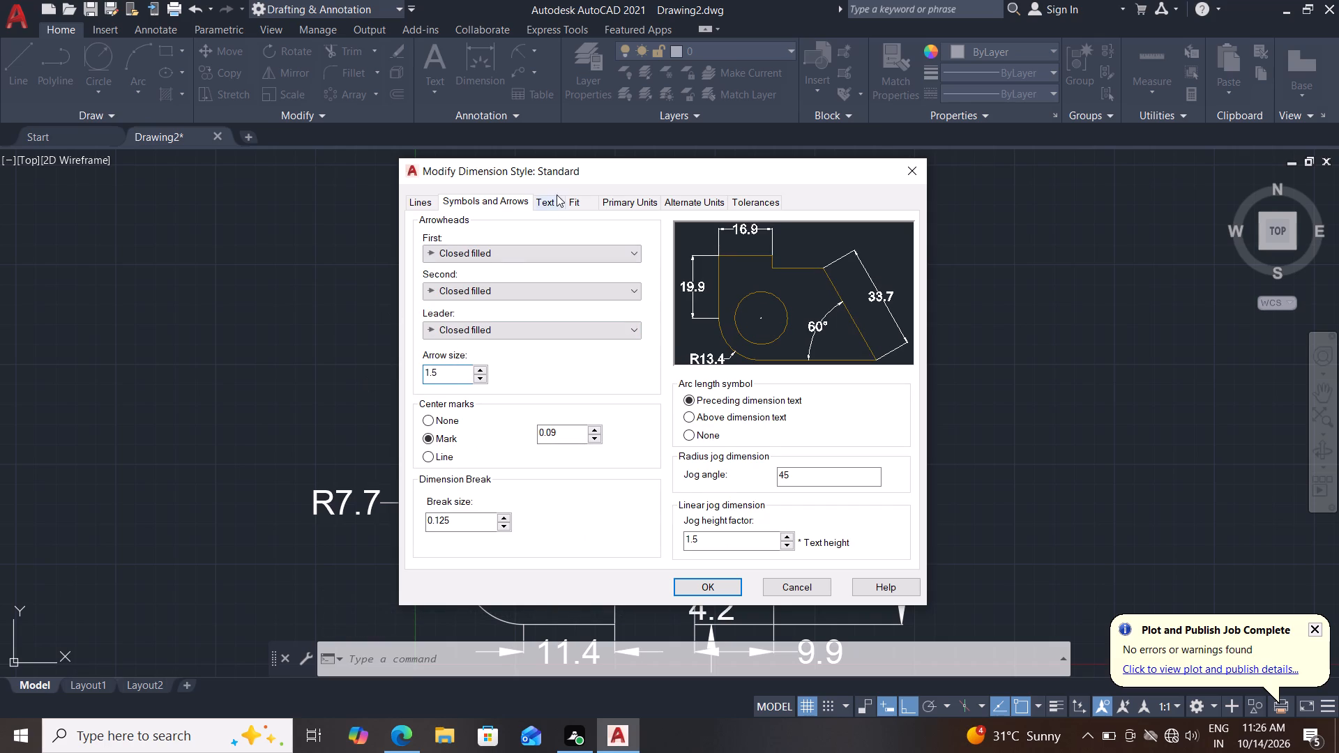
pyautogui.click(545, 201)
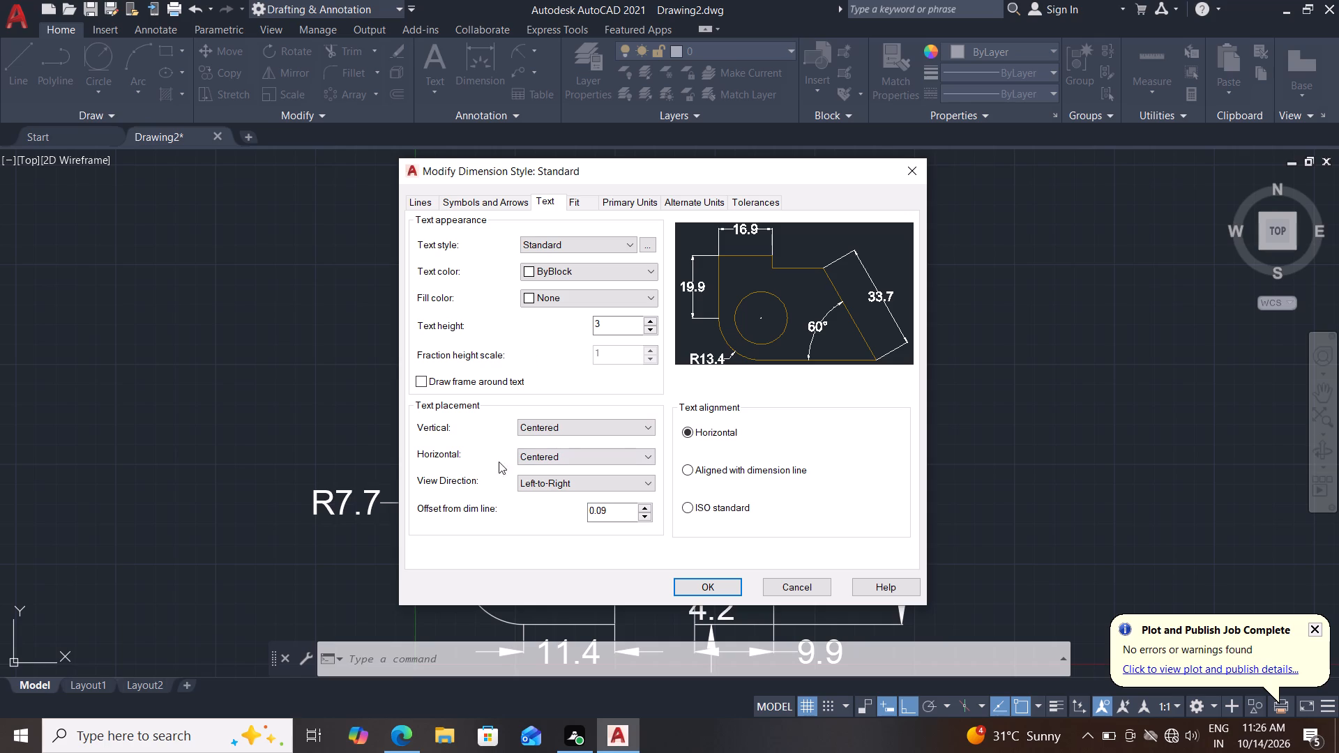
pyautogui.moveTo(612, 329); pyautogui.dragTo(549, 324)
pyautogui.write('1.5')
pyautogui.press('Return')
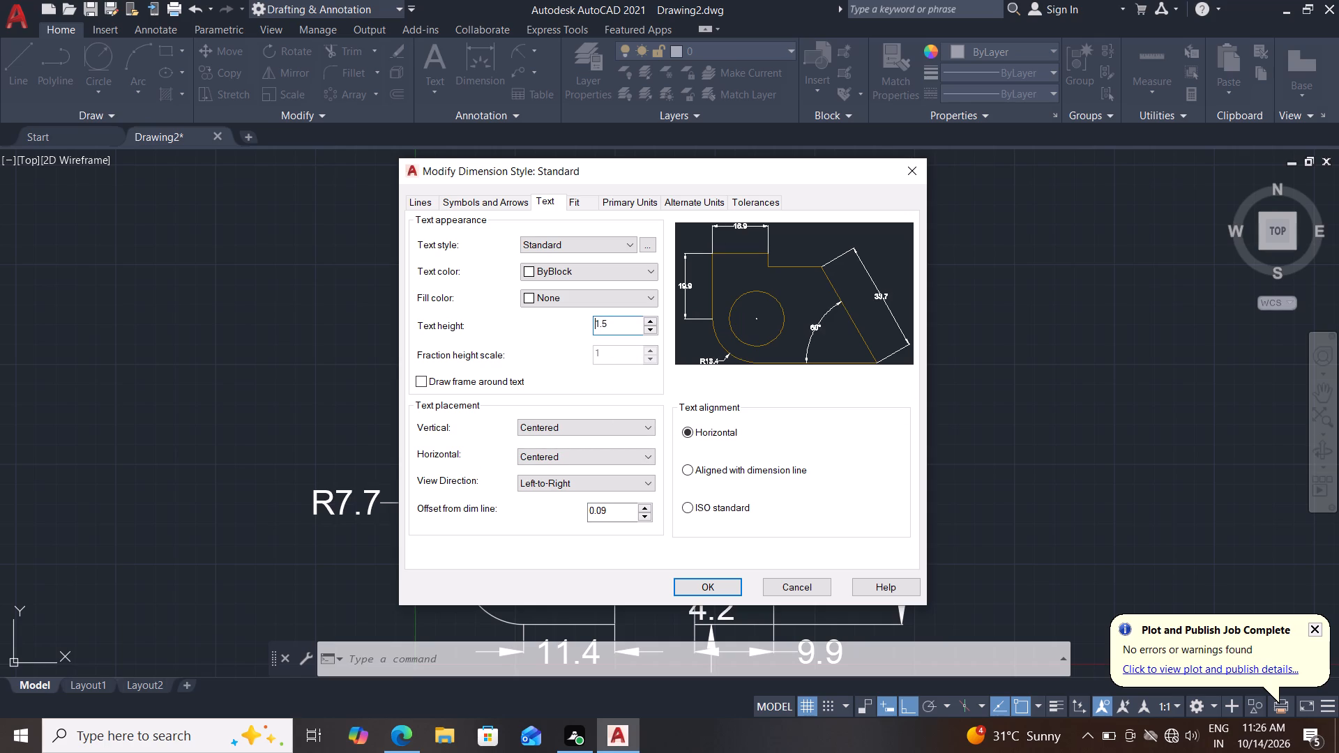
pyautogui.click(693, 582)
pyautogui.click(769, 503)
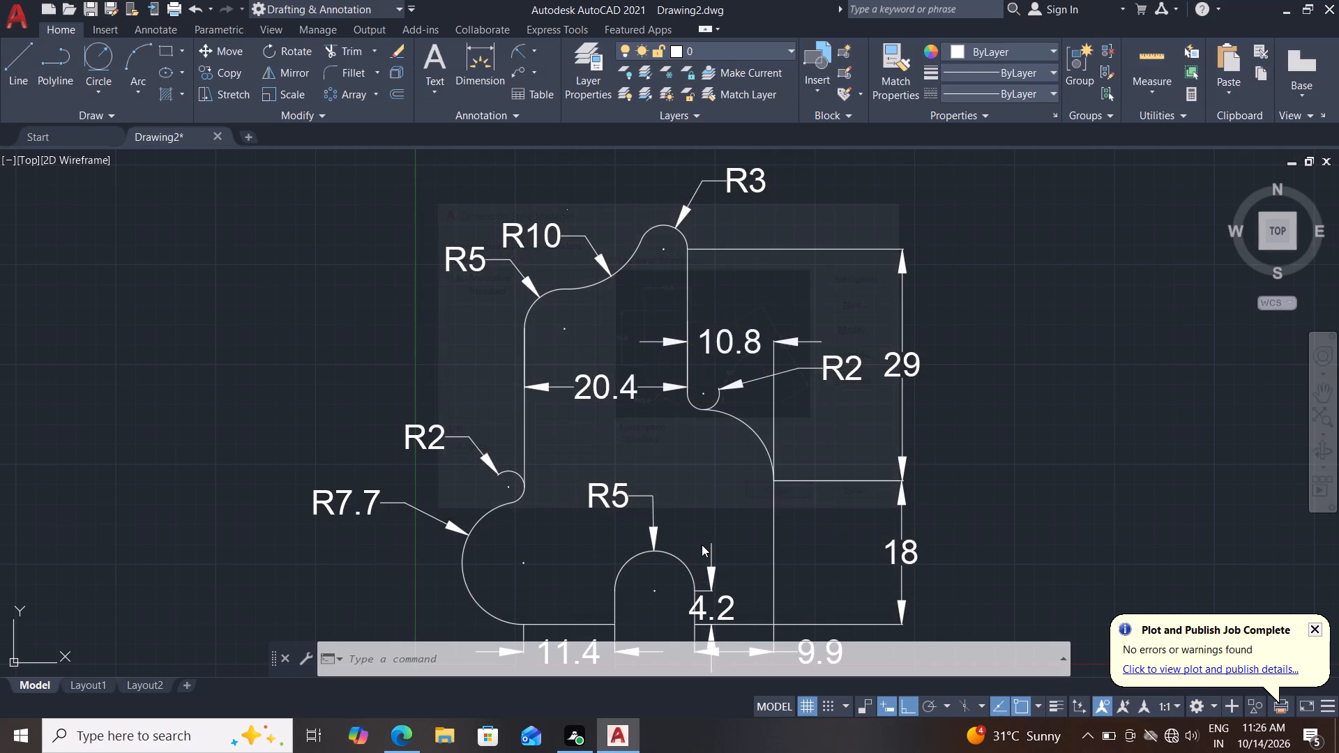
# Examine the whole profile to check the size, placement and legibility of all its dimensions.
pyautogui.moveTo(717, 525); pyautogui.dragTo(725, 482, button='middle')
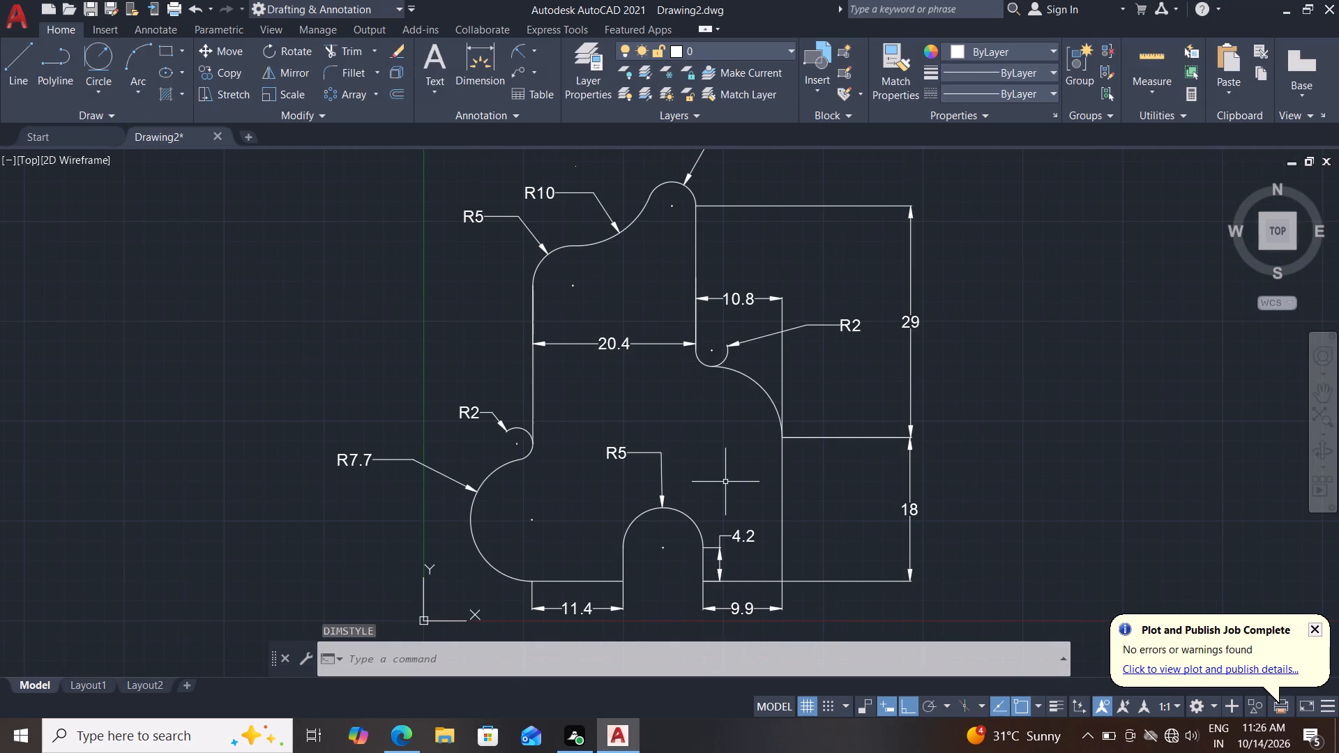
pyautogui.moveTo(725, 455); pyautogui.dragTo(721, 477, button='middle')
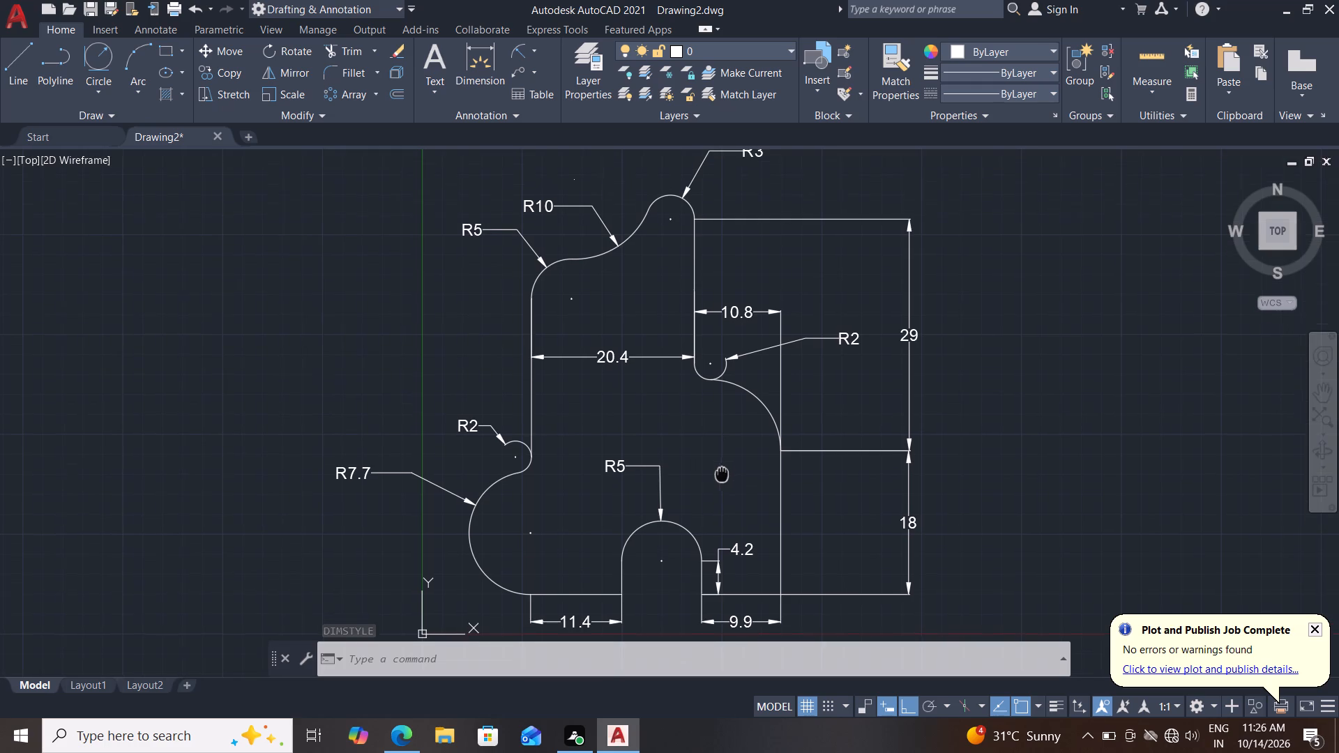
pyautogui.moveTo(721, 477); pyautogui.dragTo(721, 480, button='middle')
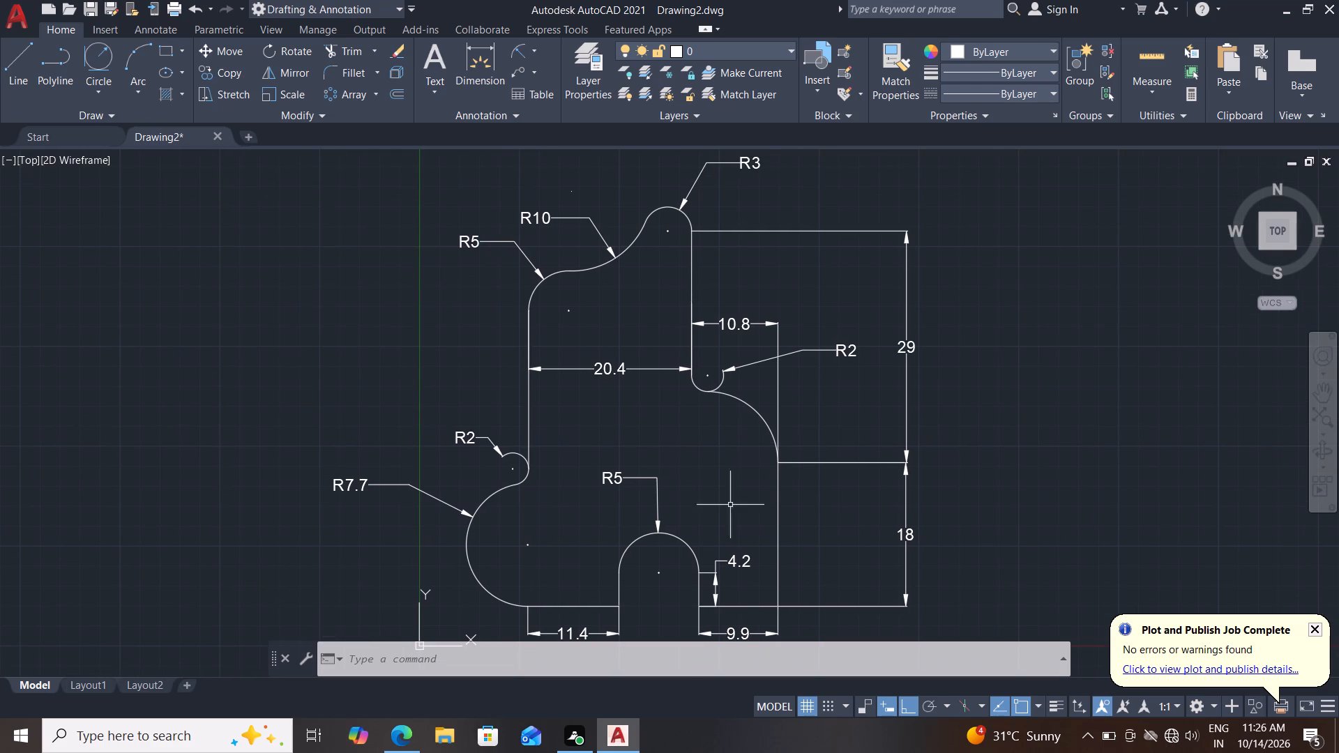
pyautogui.moveTo(725, 505); pyautogui.dragTo(725, 484, button='middle')
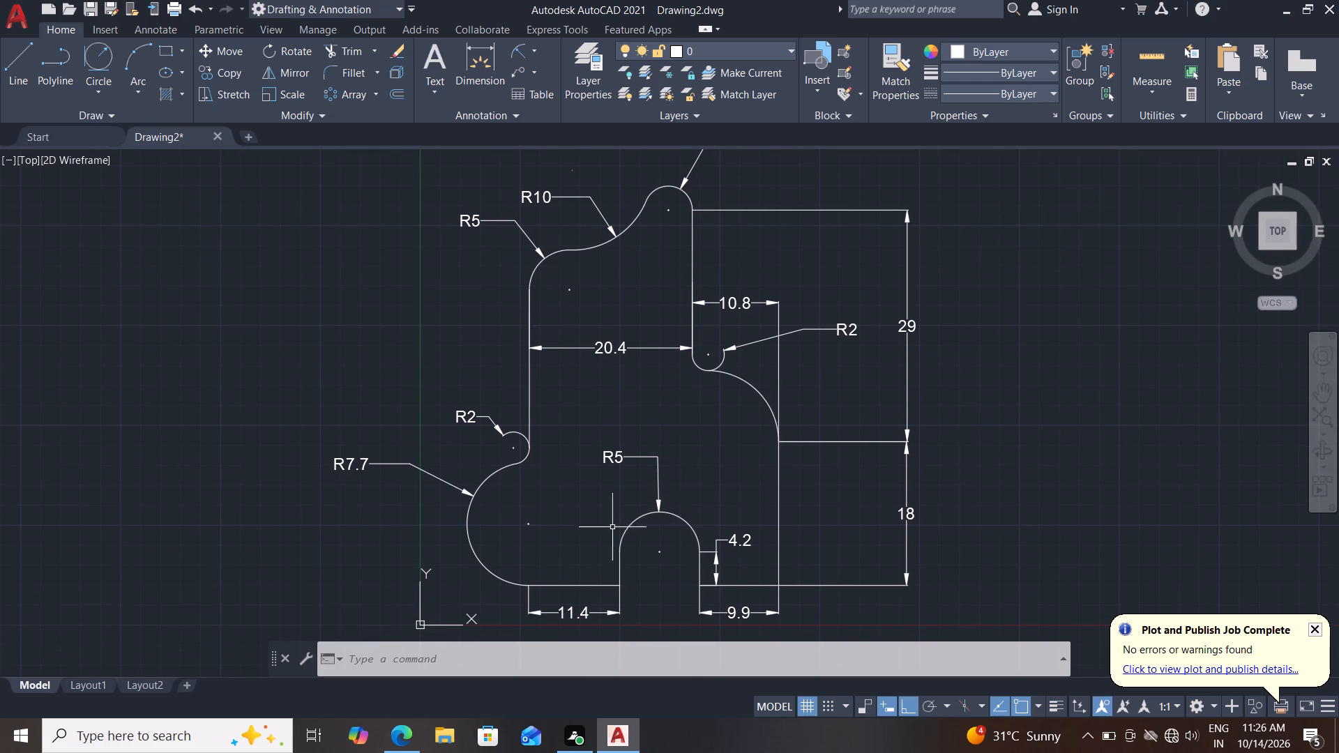
pyautogui.moveTo(591, 495); pyautogui.dragTo(589, 510, button='middle')
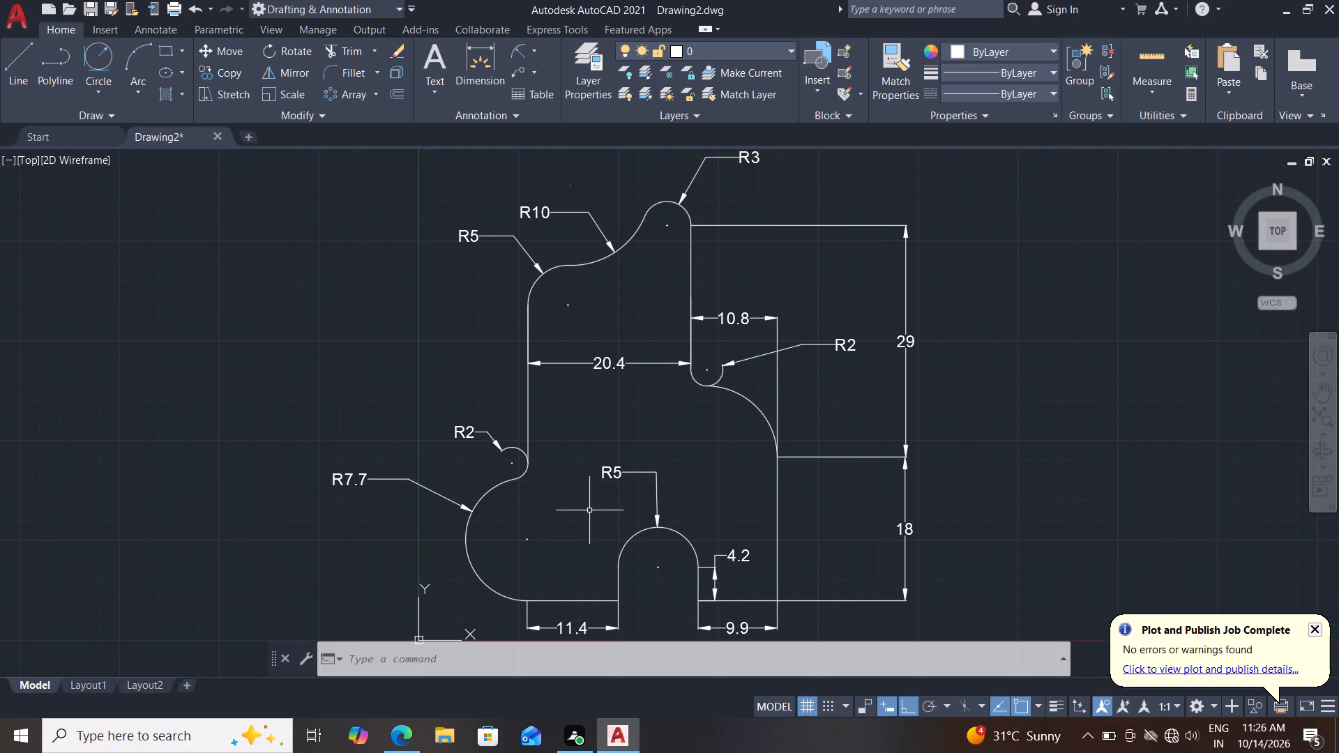
pyautogui.moveTo(593, 470); pyautogui.dragTo(584, 500, button='middle')
pyautogui.moveTo(695, 462); pyautogui.dragTo(695, 446, button='middle')
pyautogui.scroll(-1, 695, 446)
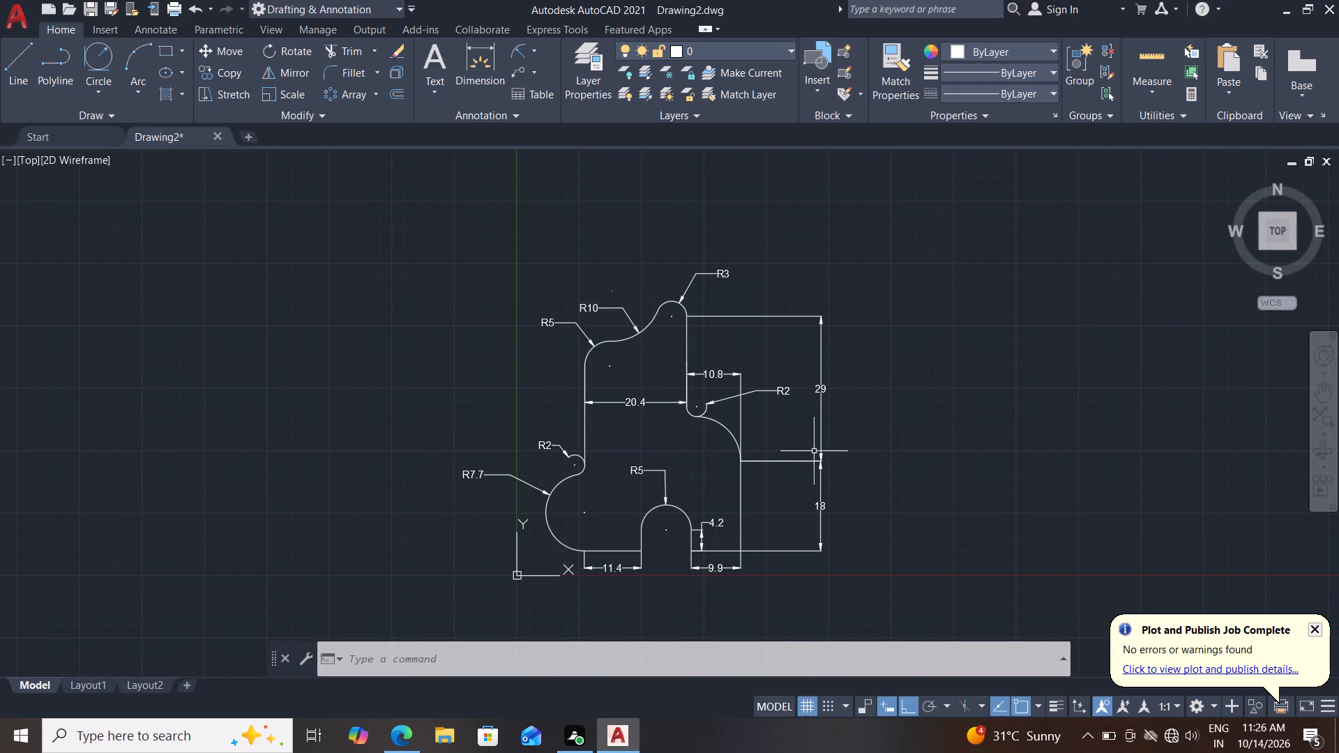
pyautogui.scroll(1, 829, 409)
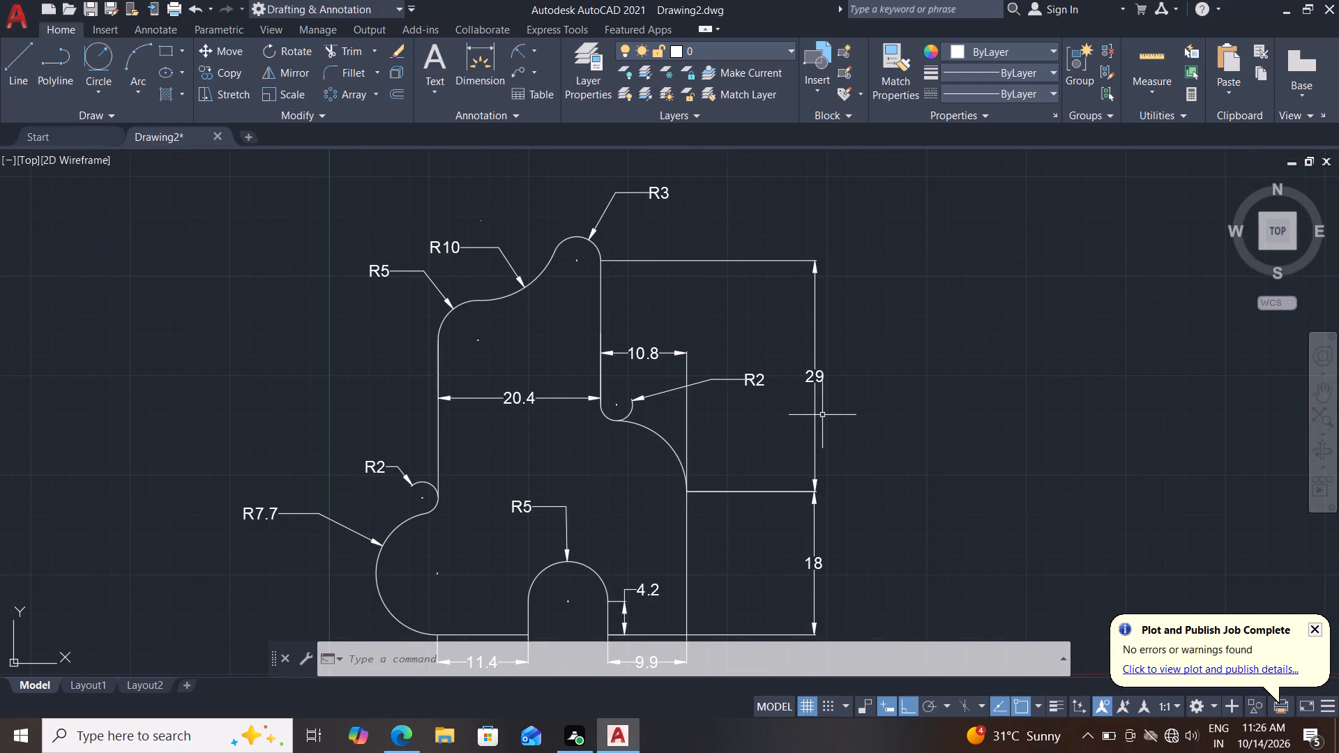
pyautogui.moveTo(829, 439); pyautogui.dragTo(848, 420, button='middle')
# Change the color of the upper vertical dimension outside the profile's right side to Green in its properties.
pyautogui.write('pr')
pyautogui.press('Return')
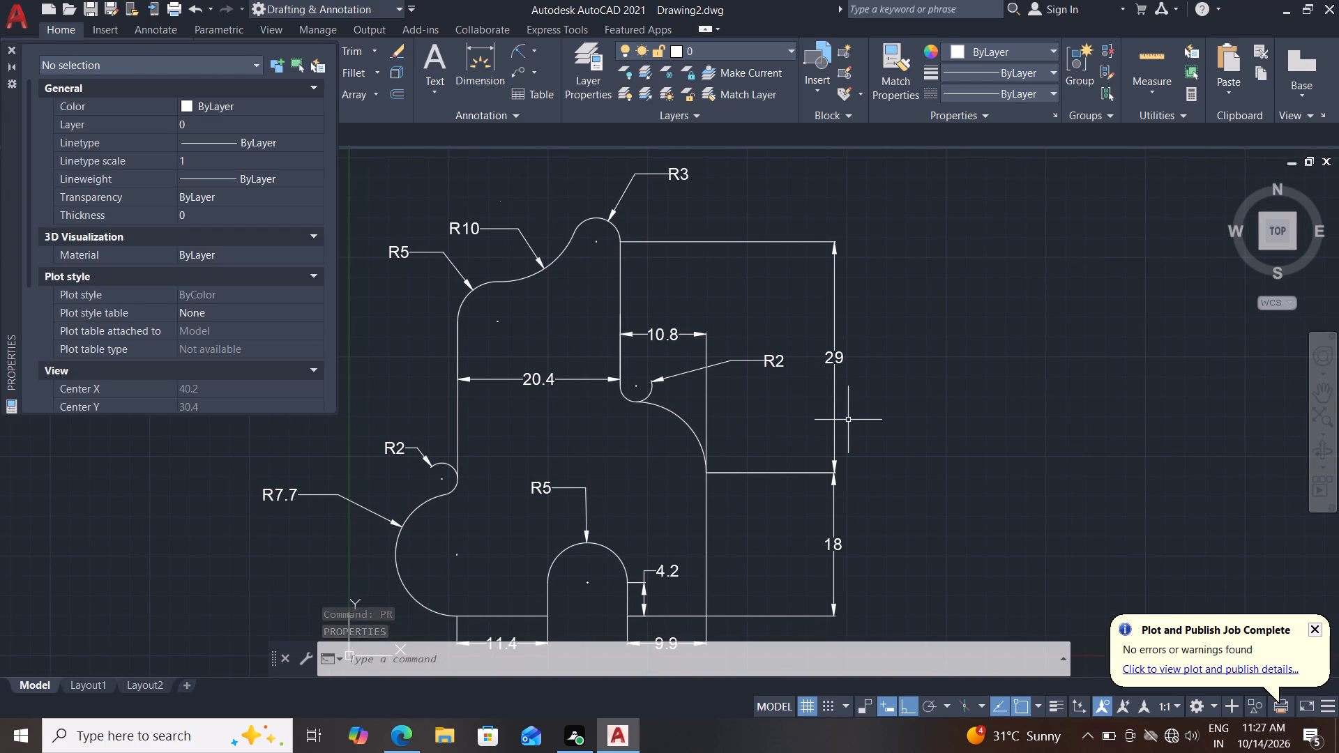
pyautogui.click(904, 319)
pyautogui.click(818, 374)
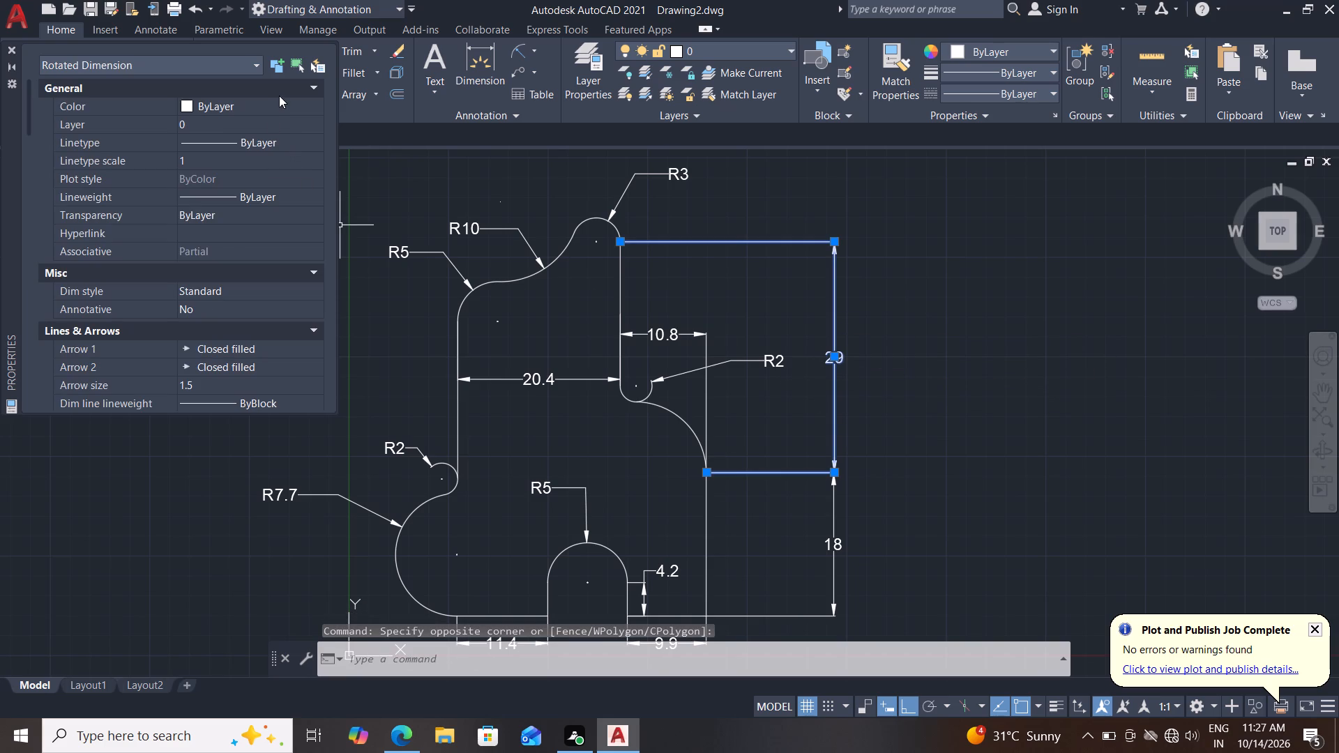
pyautogui.click(274, 98)
pyautogui.click(274, 98)
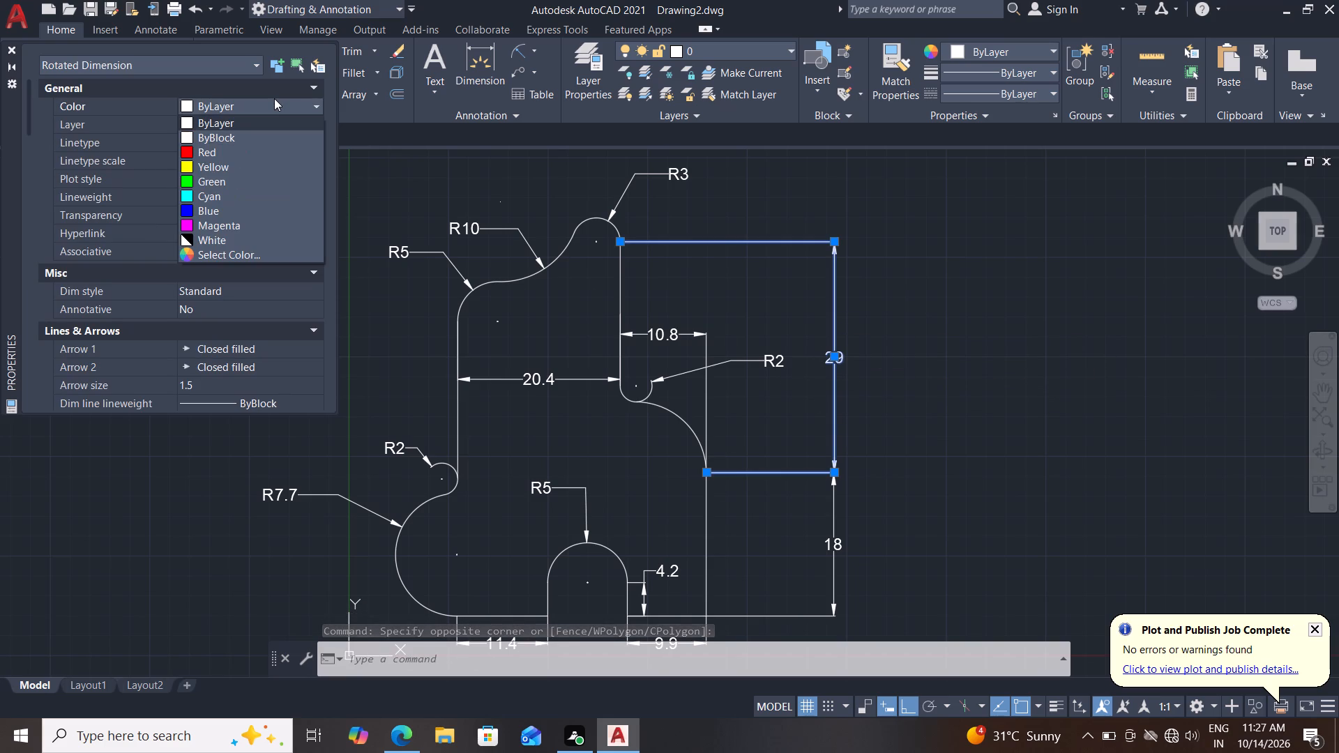
pyautogui.click(226, 176)
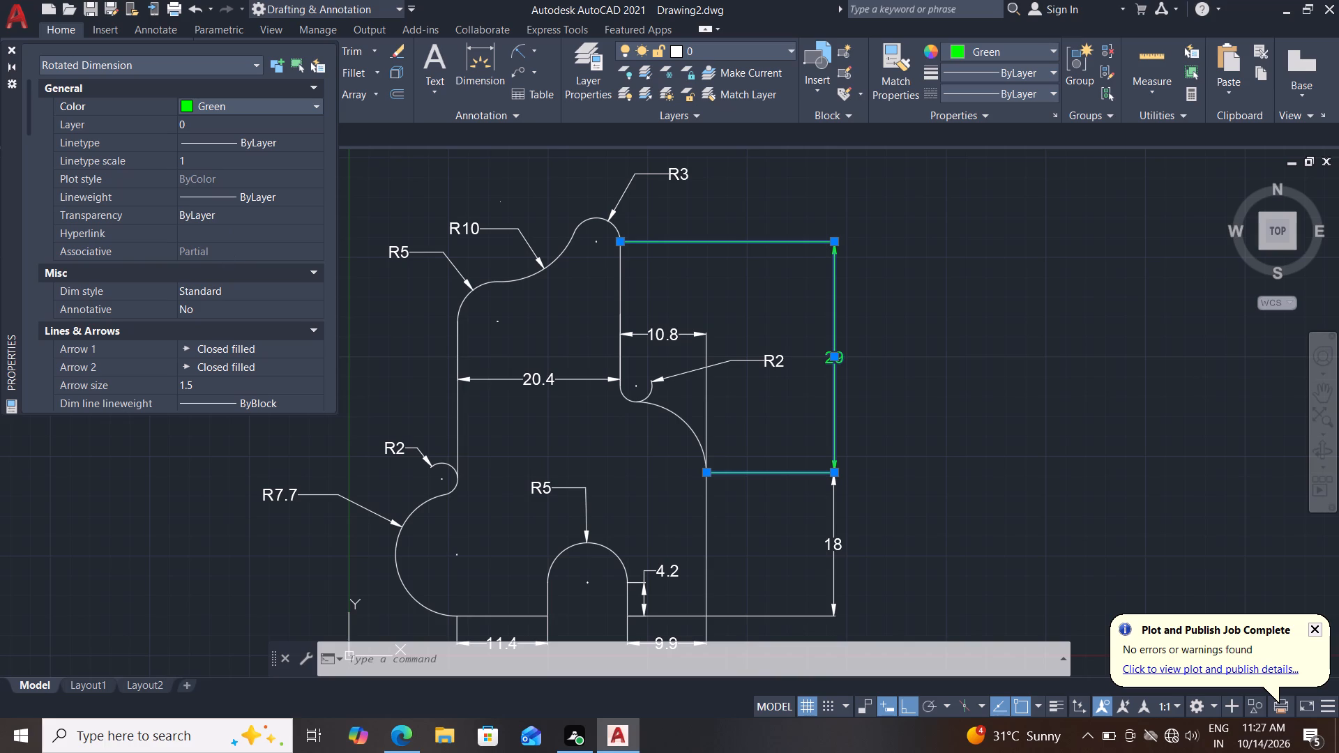
# Set the transparency of the green upper vertical dimension outside the profile's right side to 30.
pyautogui.moveTo(234, 220); pyautogui.dragTo(137, 220)
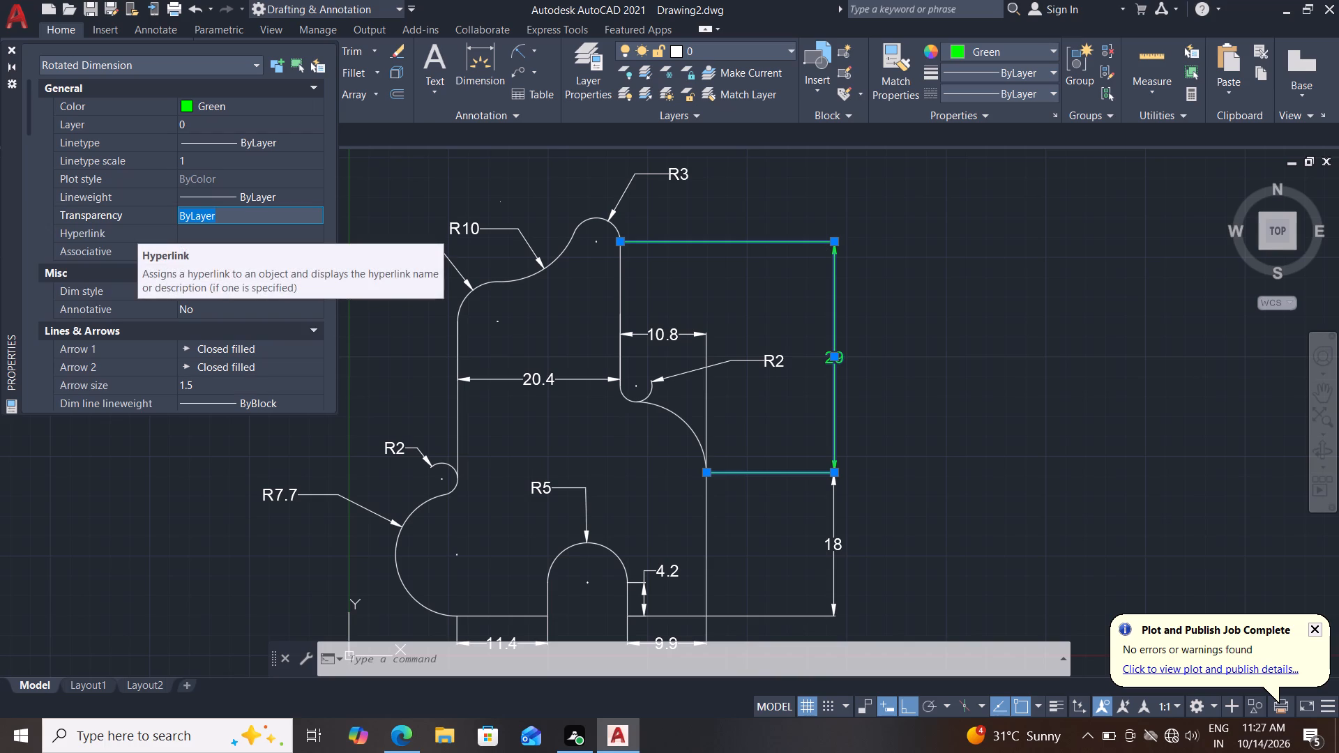
pyautogui.write('30')
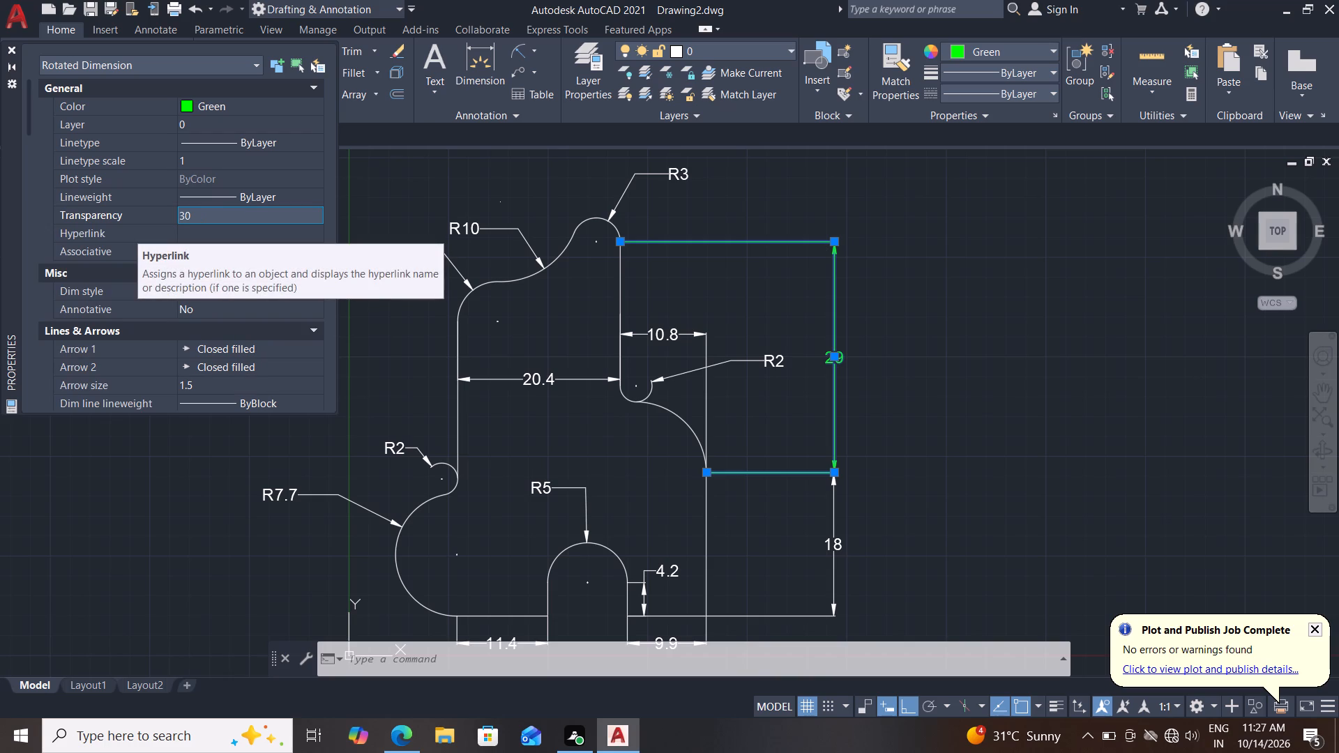
pyautogui.press('Return')
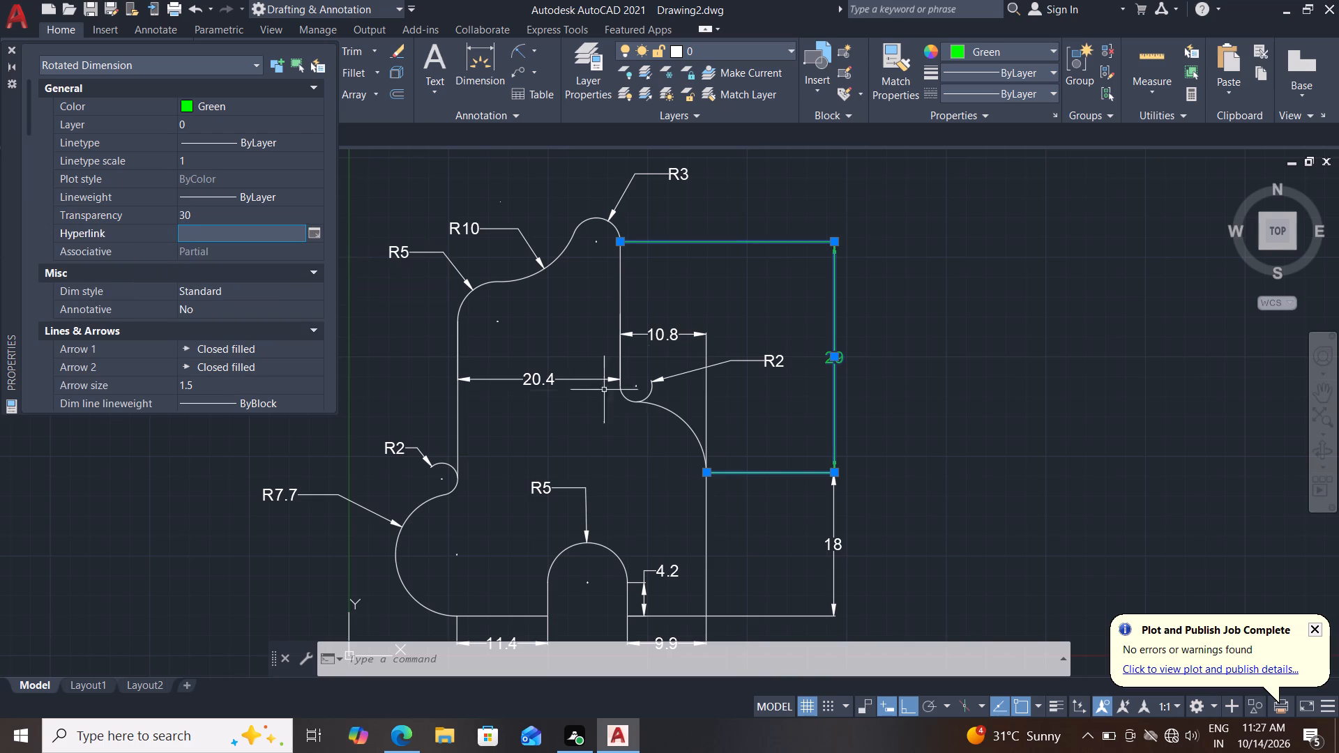
pyautogui.moveTo(756, 304); pyautogui.dragTo(766, 281, button='middle')
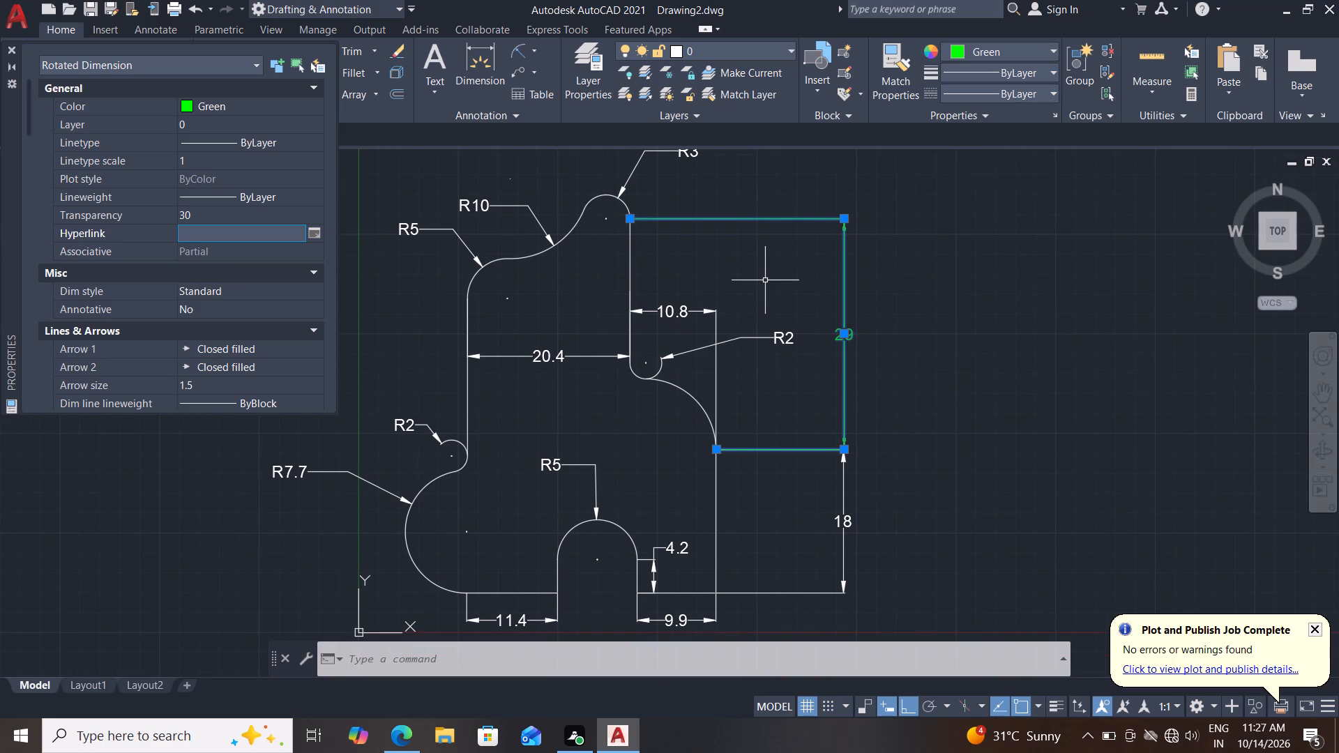
pyautogui.press('Escape')
pyautogui.press('Escape')
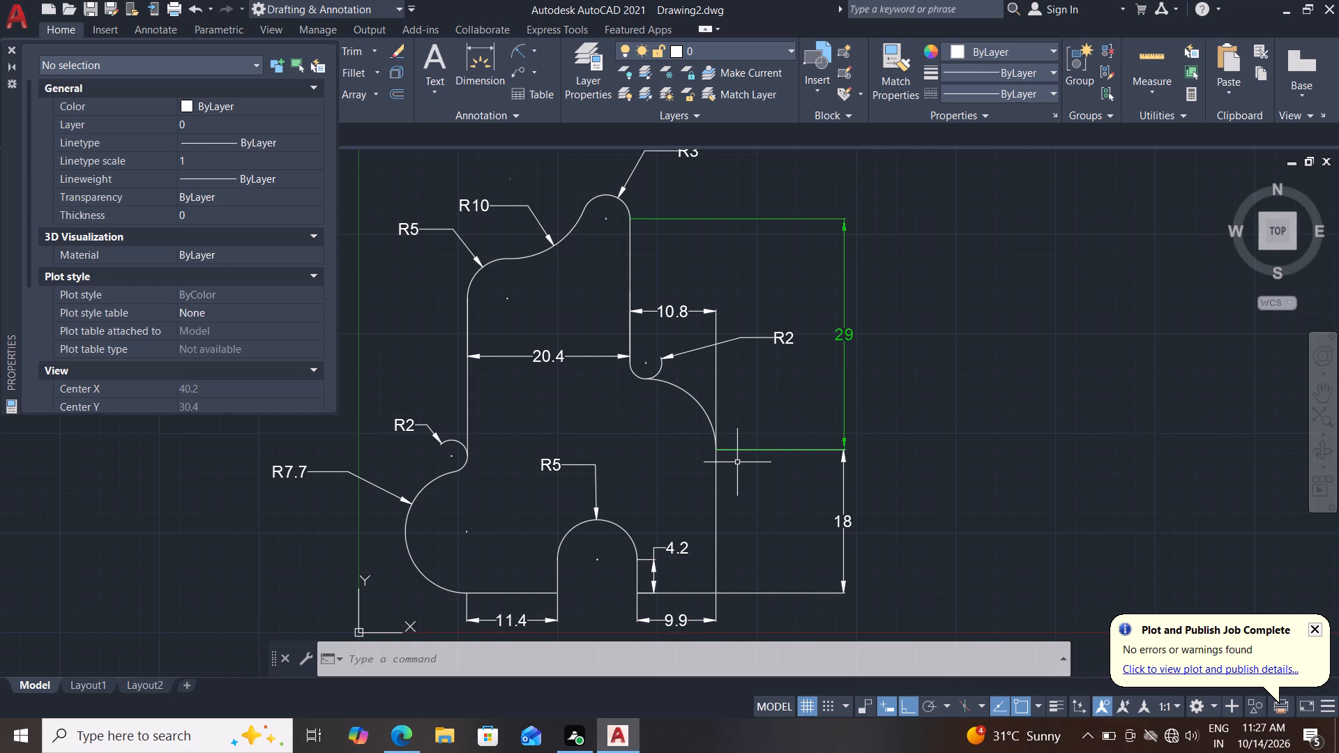
# Change the lower vertical dimension outside the profile's right side to Green with a transparency of 30.
pyautogui.moveTo(764, 554); pyautogui.dragTo(788, 512, button='middle')
pyautogui.moveTo(901, 466); pyautogui.dragTo(891, 469)
pyautogui.click(823, 510)
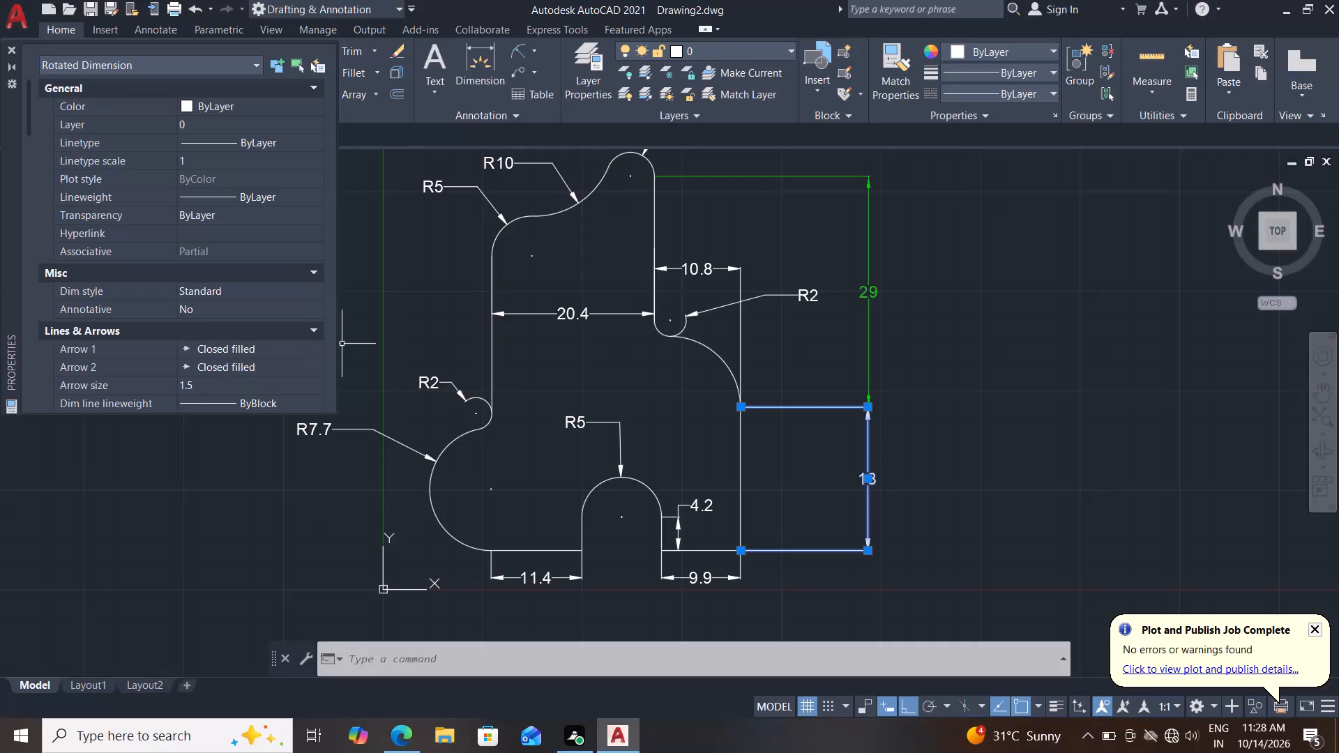
pyautogui.doubleClick(233, 103)
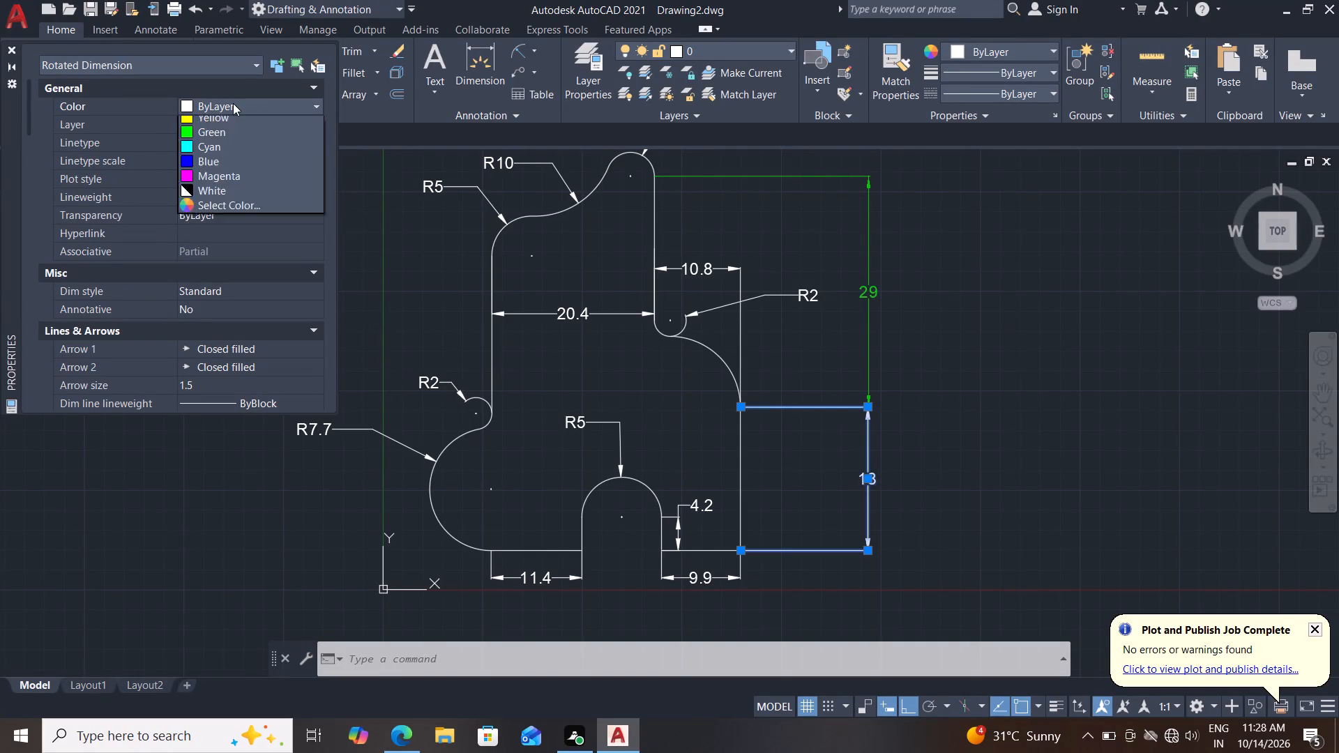
pyautogui.click(200, 183)
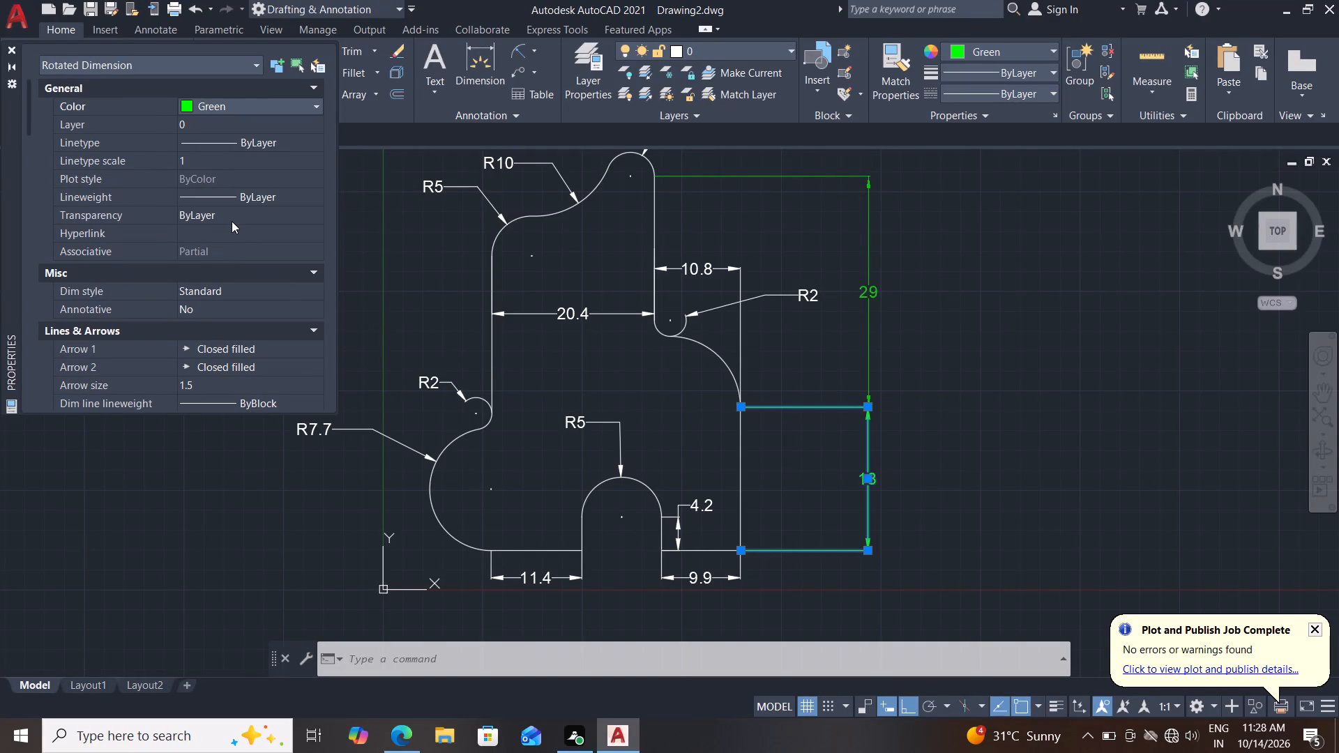
pyautogui.moveTo(232, 221); pyautogui.dragTo(91, 214)
pyautogui.write('30')
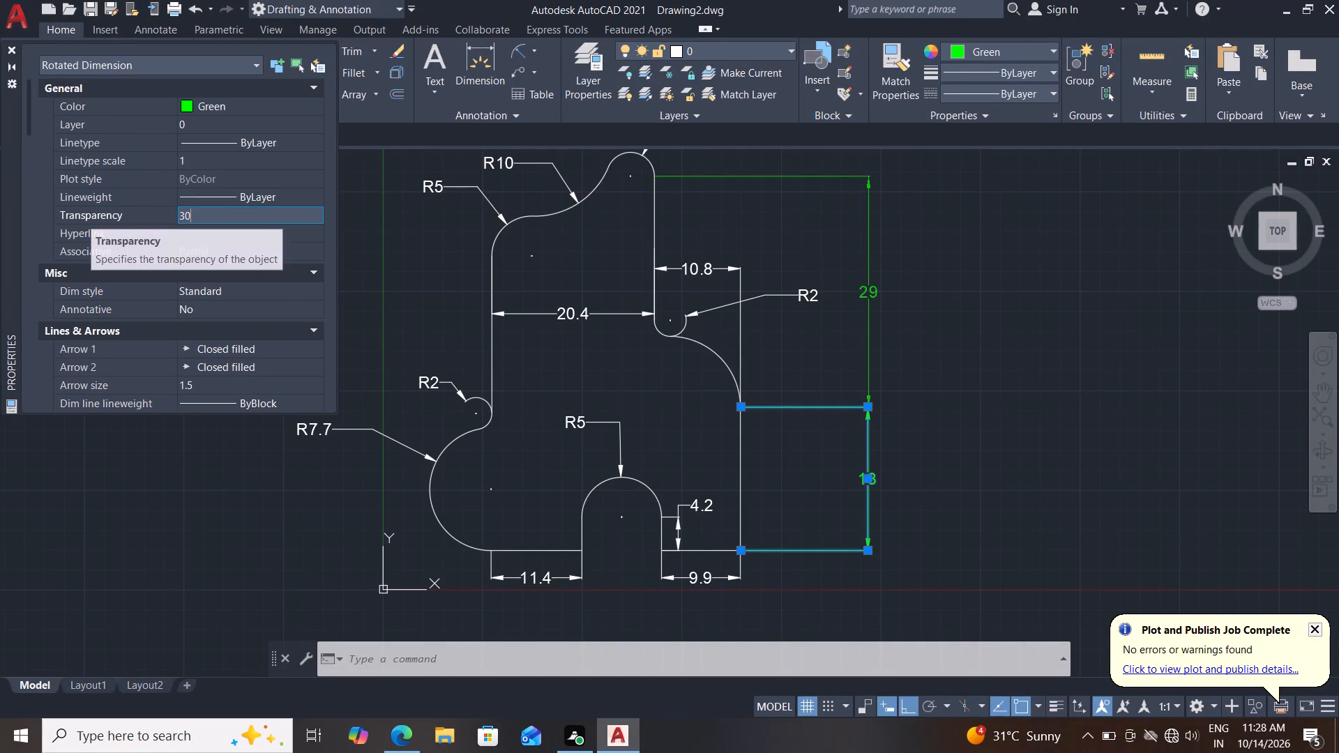
pyautogui.press('Return')
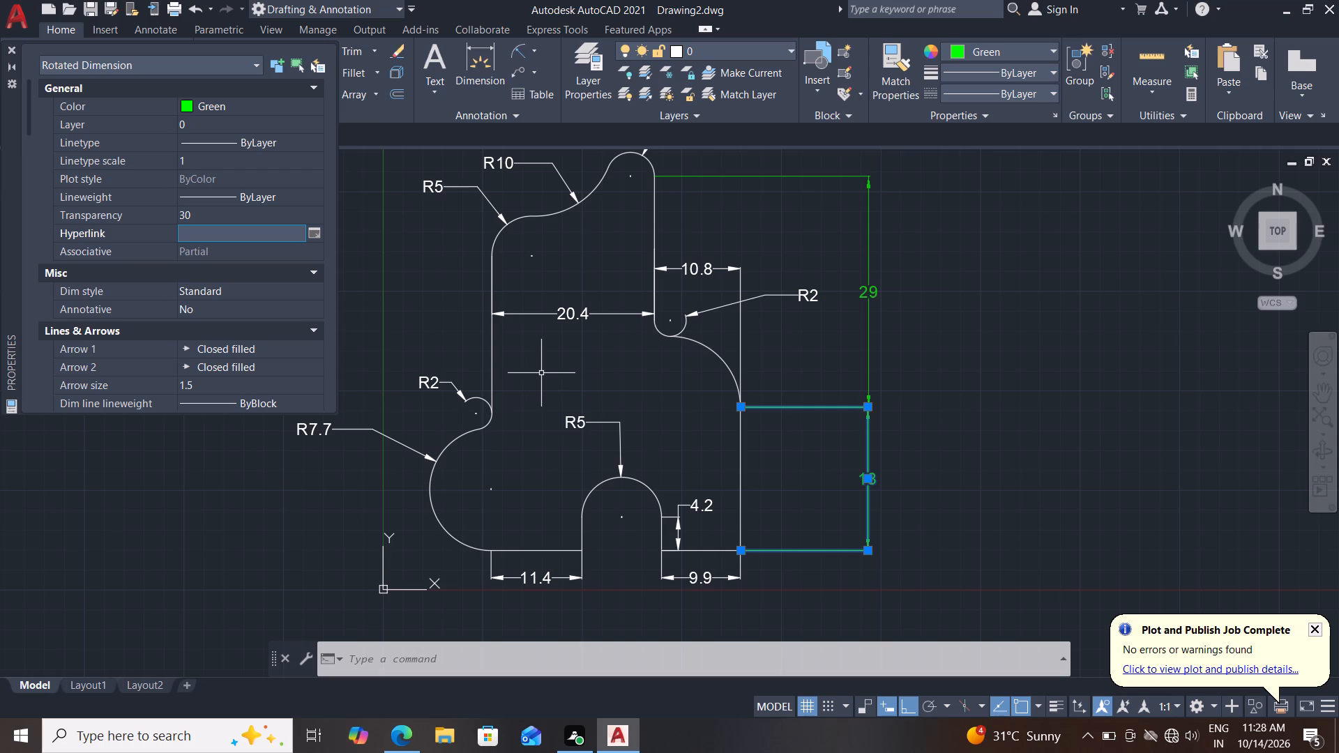
pyautogui.press('Escape')
pyautogui.press('Escape')
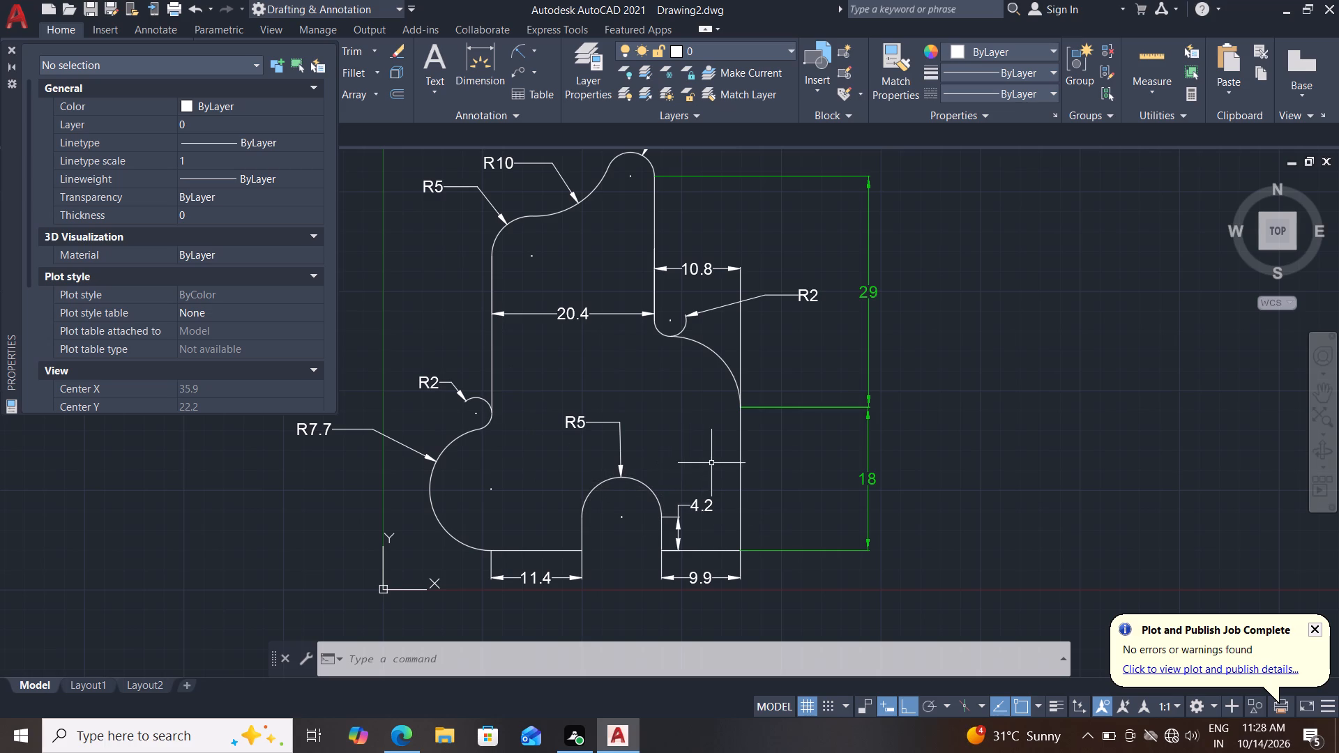
# Change the radius dimension of the arch-shaped notch in the profile's bottom edge to Green with a transparency of 30.
pyautogui.click(646, 415)
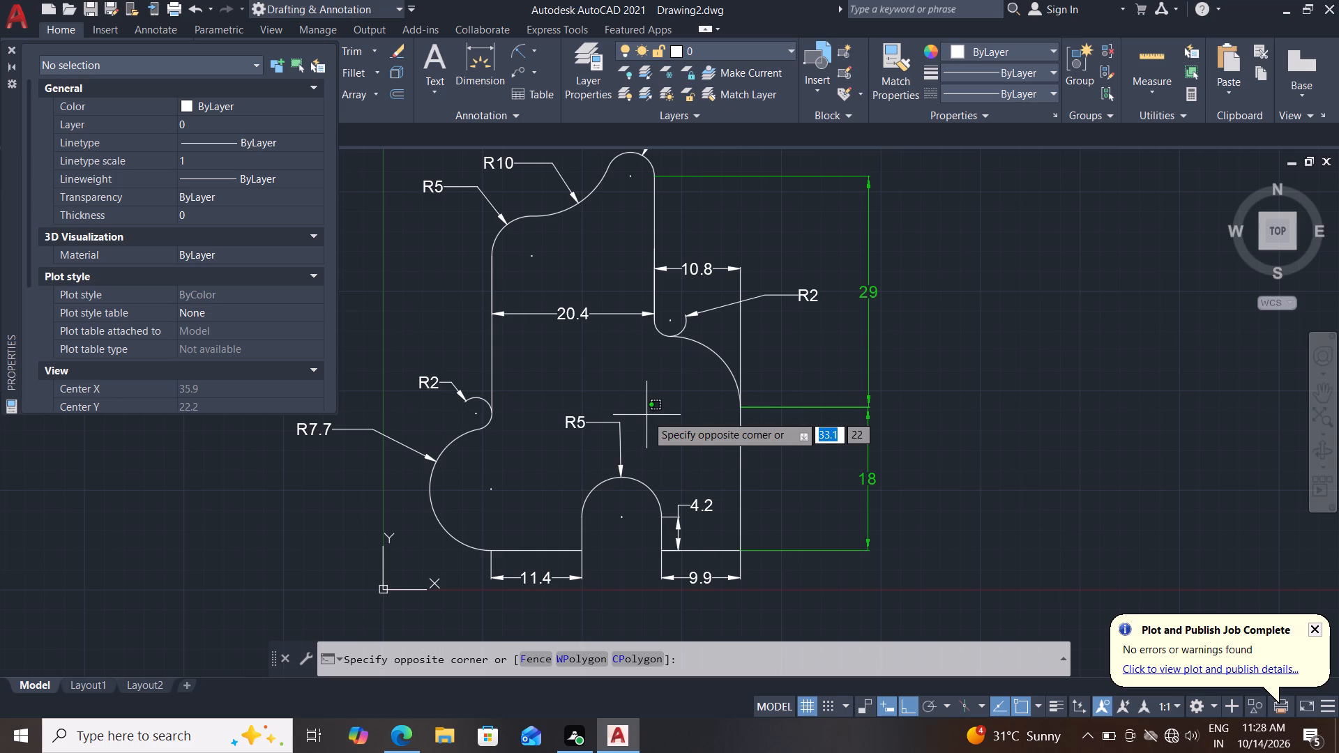
pyautogui.click(599, 436)
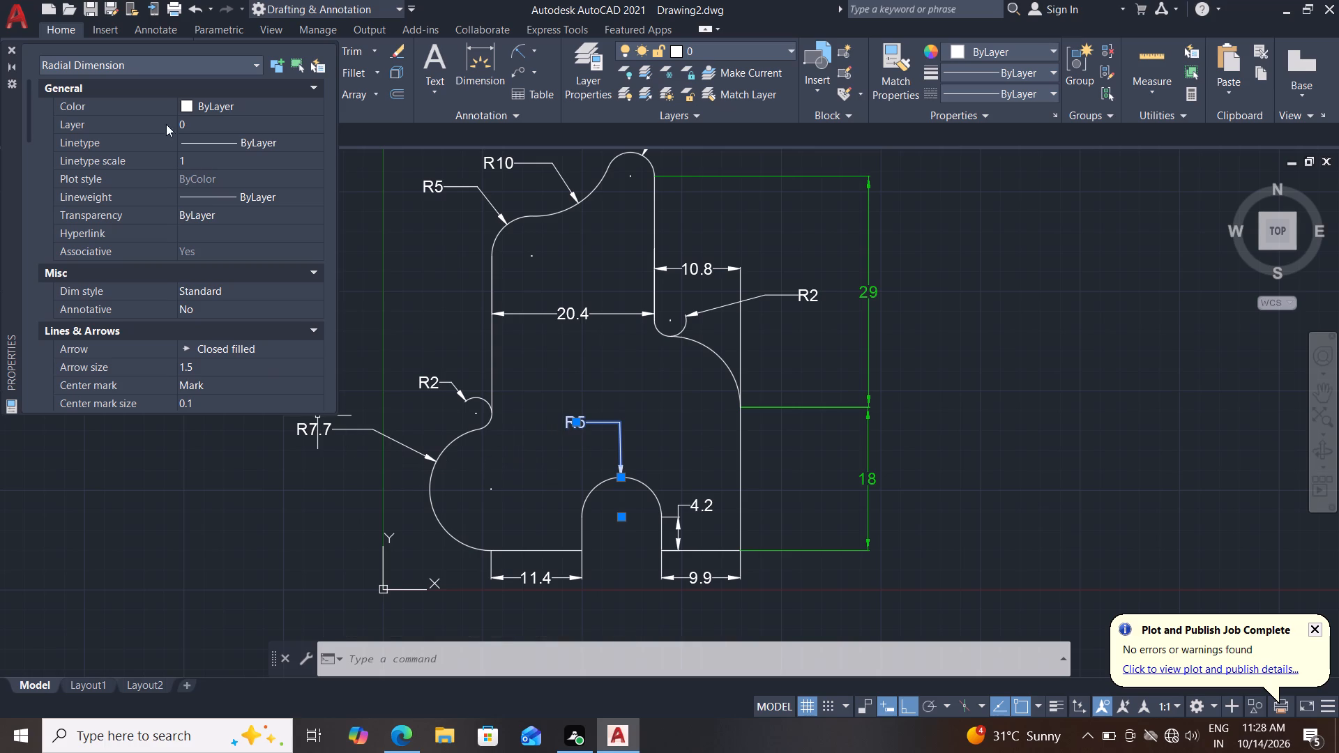
pyautogui.doubleClick(191, 105)
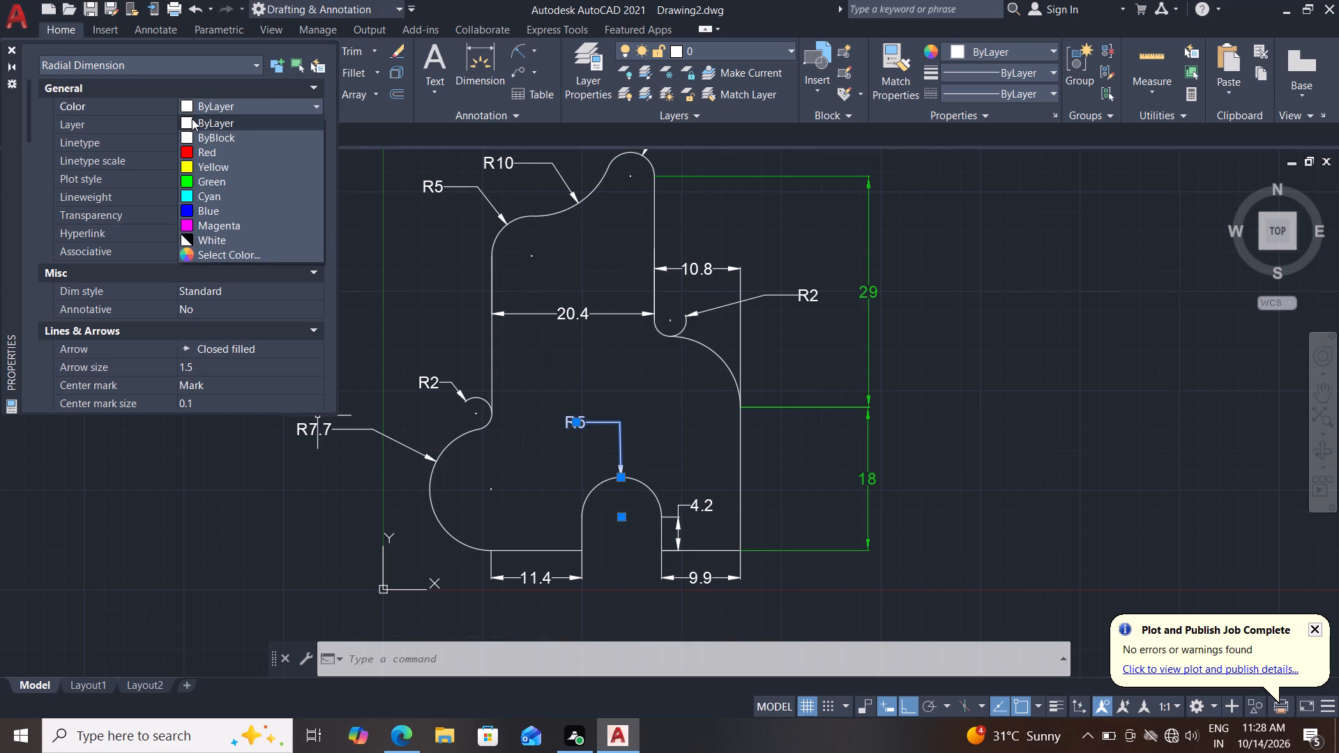
pyautogui.click(198, 177)
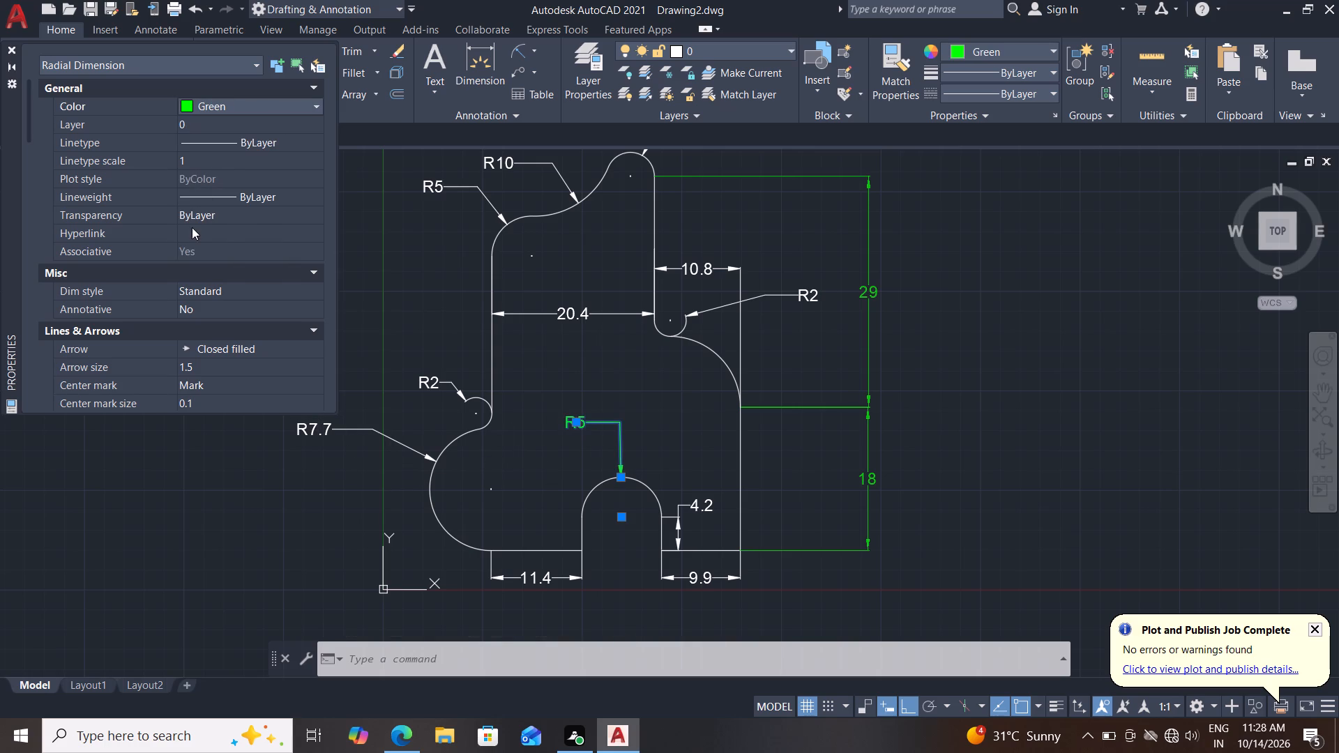
pyautogui.moveTo(226, 214); pyautogui.dragTo(155, 224)
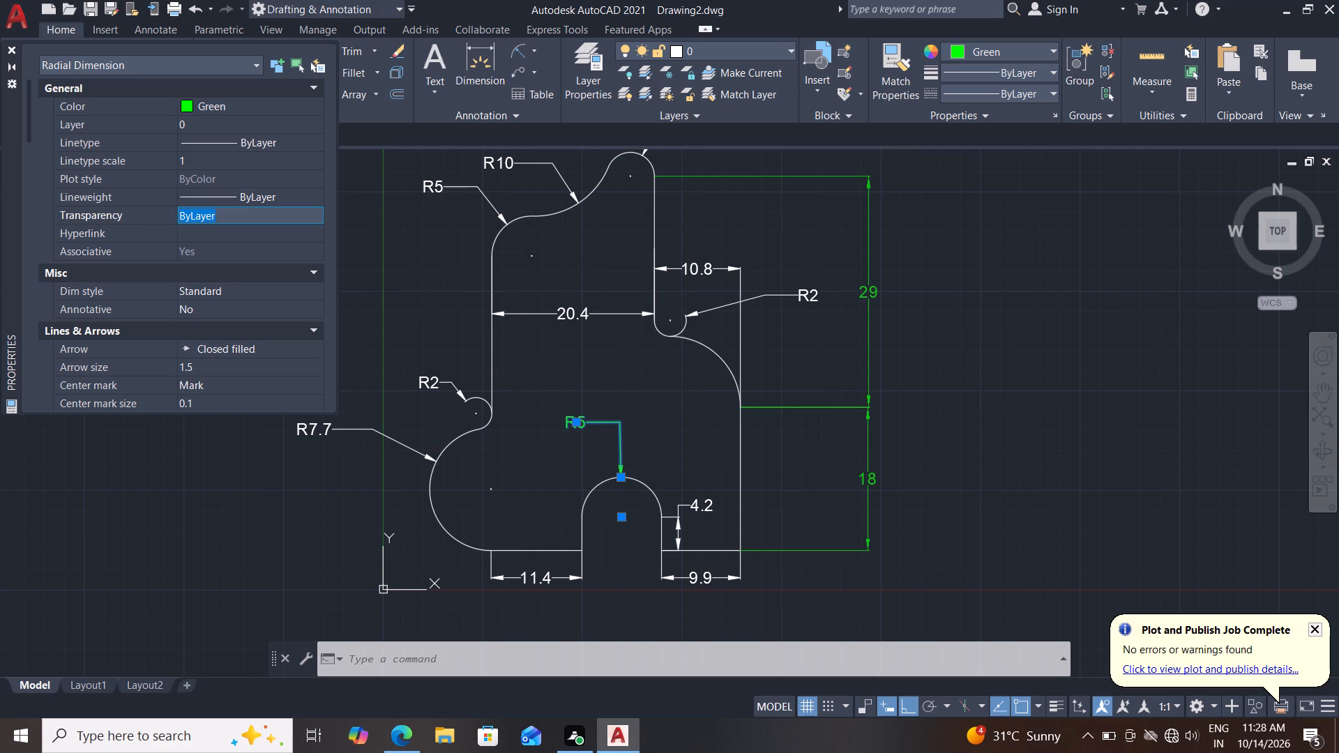
pyautogui.write('30')
pyautogui.press('Return')
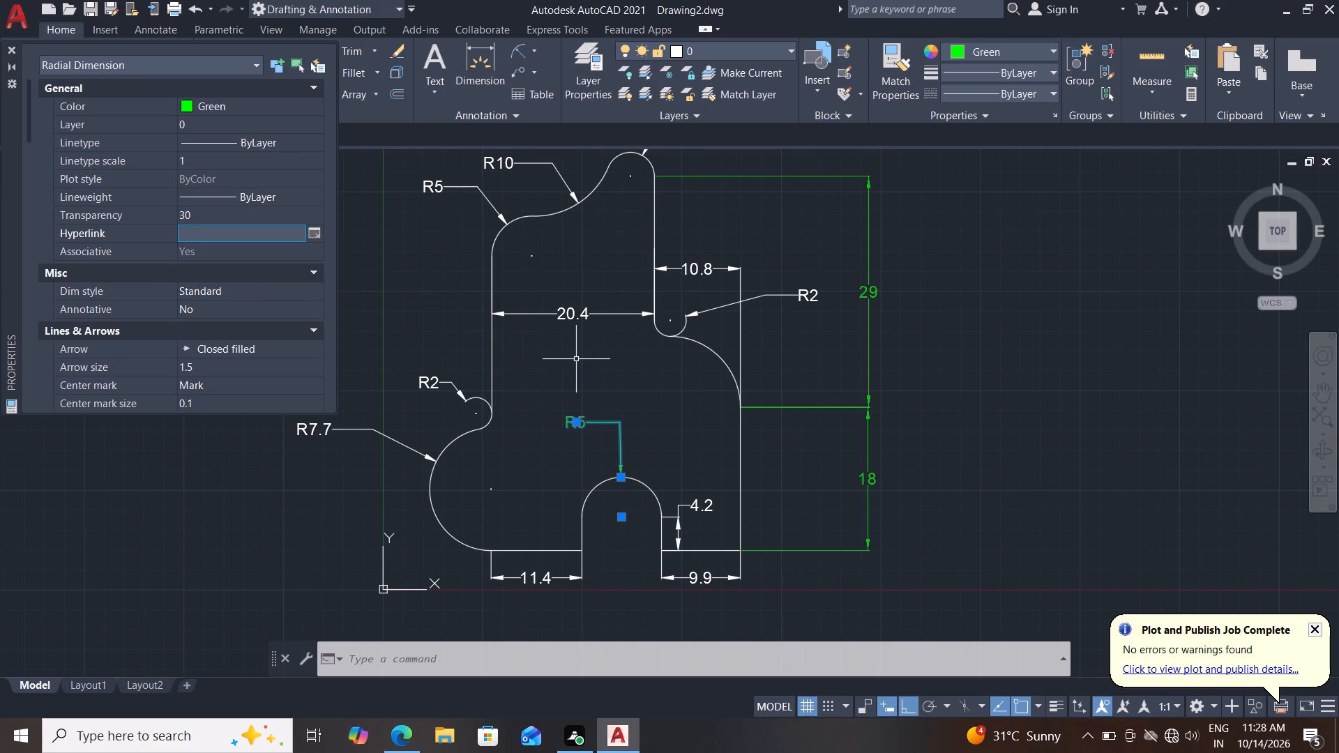
pyautogui.press('Escape')
pyautogui.press('Escape')
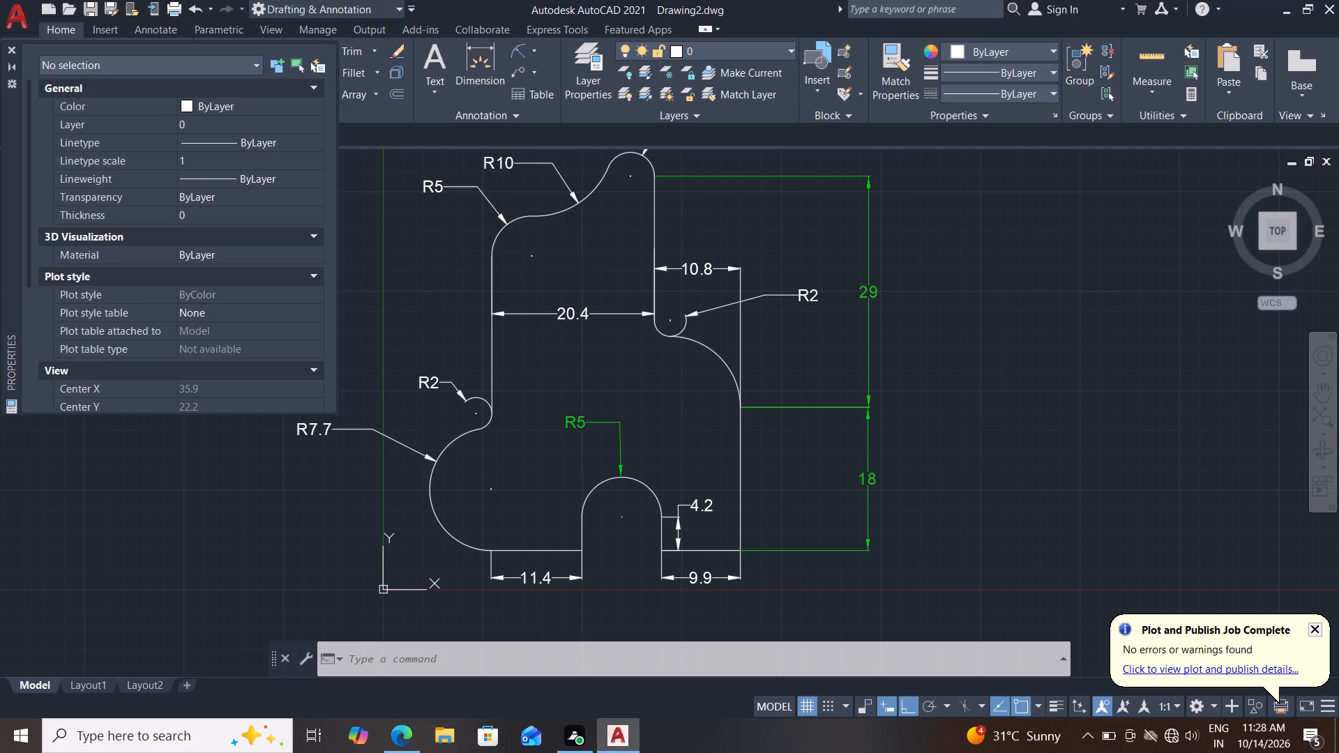
# Change the horizontal dimension across the inside of the profile's upper body to Green with a transparency of 30.
pyautogui.click(557, 286)
pyautogui.click(517, 363)
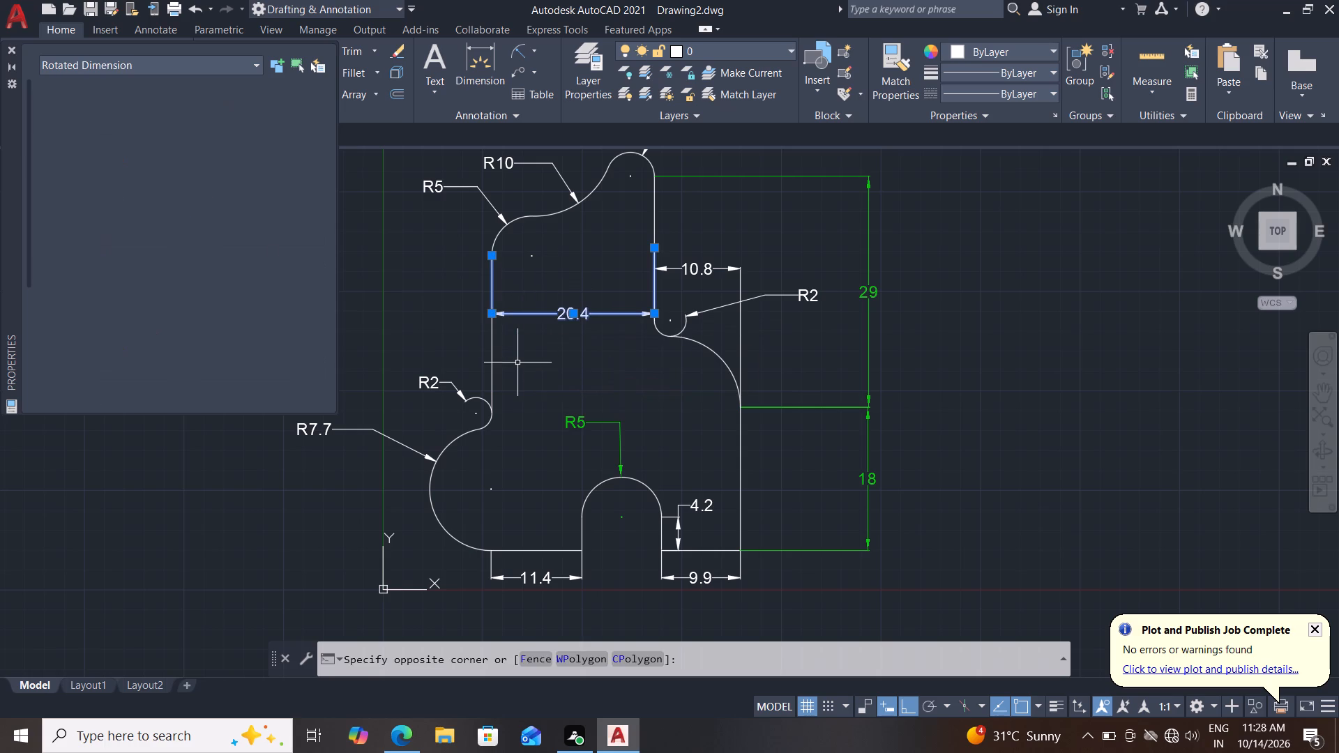
pyautogui.doubleClick(202, 109)
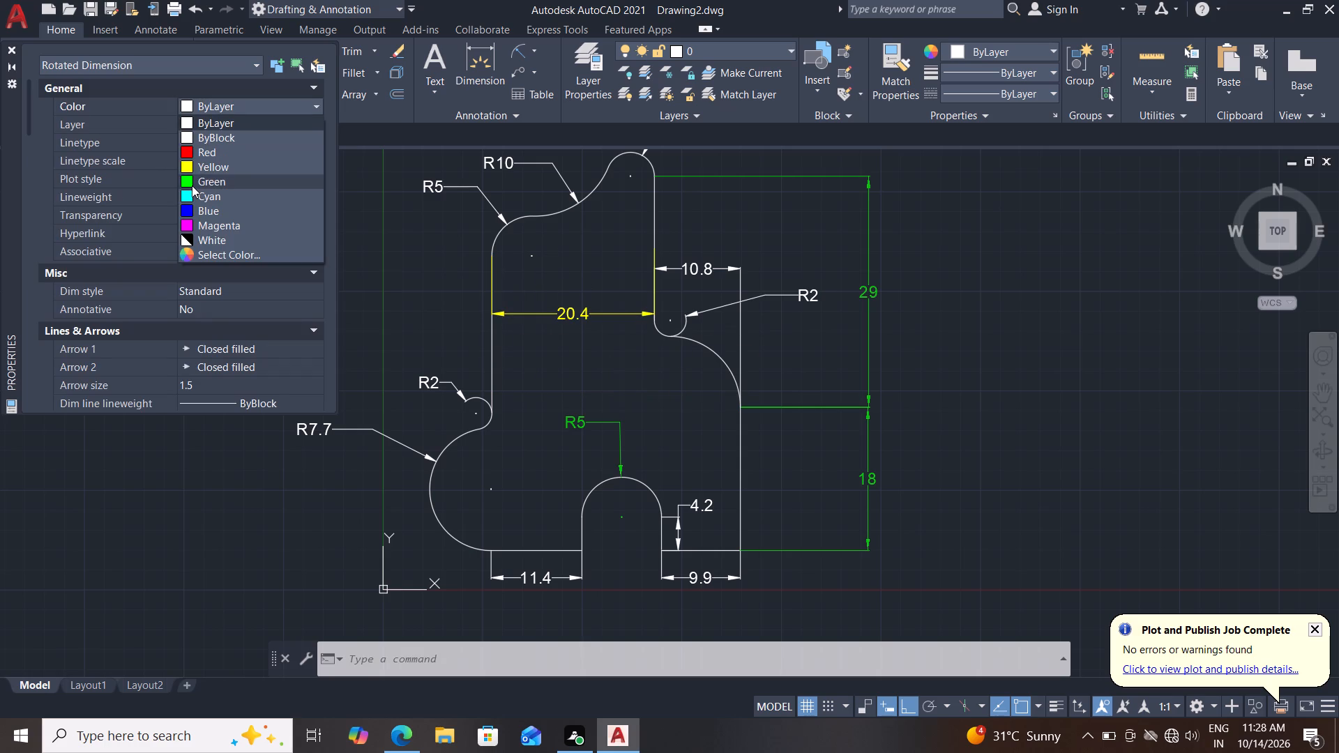
pyautogui.click(192, 188)
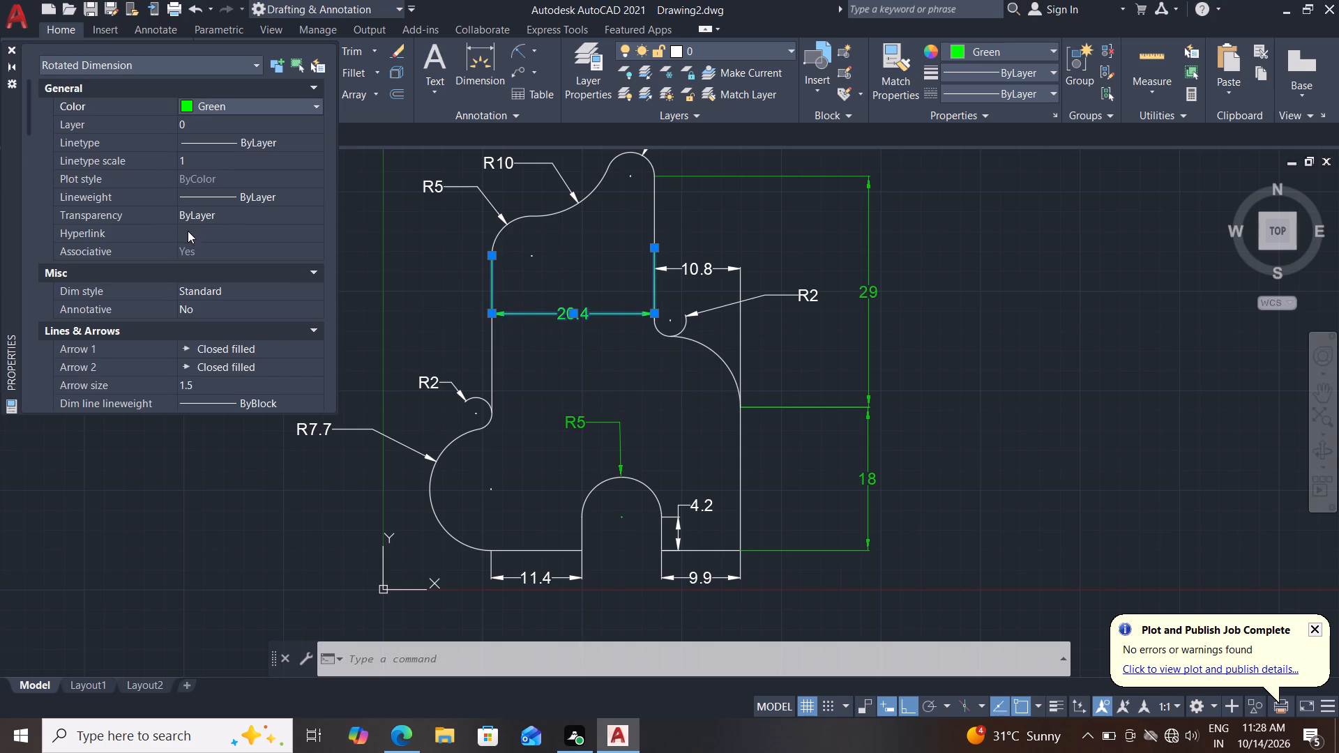
pyautogui.moveTo(229, 217); pyautogui.dragTo(160, 225)
pyautogui.write('30')
pyautogui.press('Return')
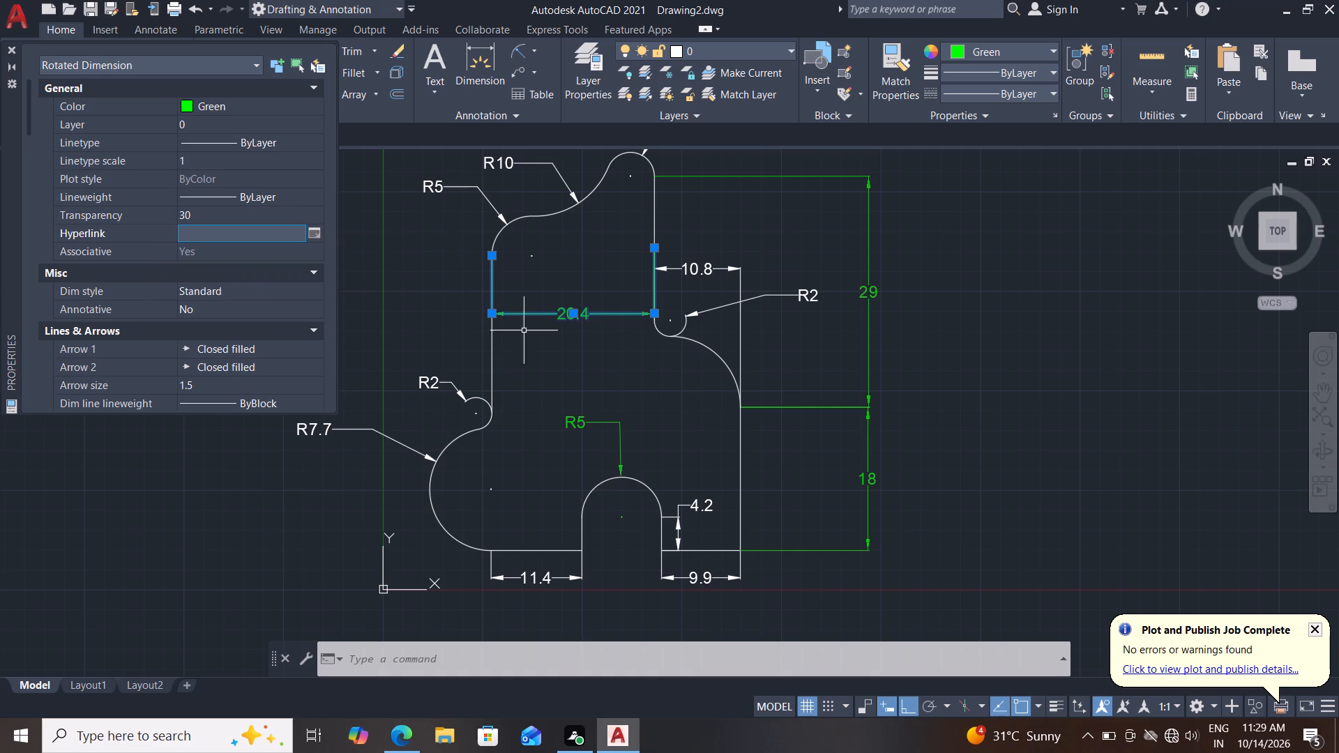
pyautogui.press('Escape')
pyautogui.press('Escape')
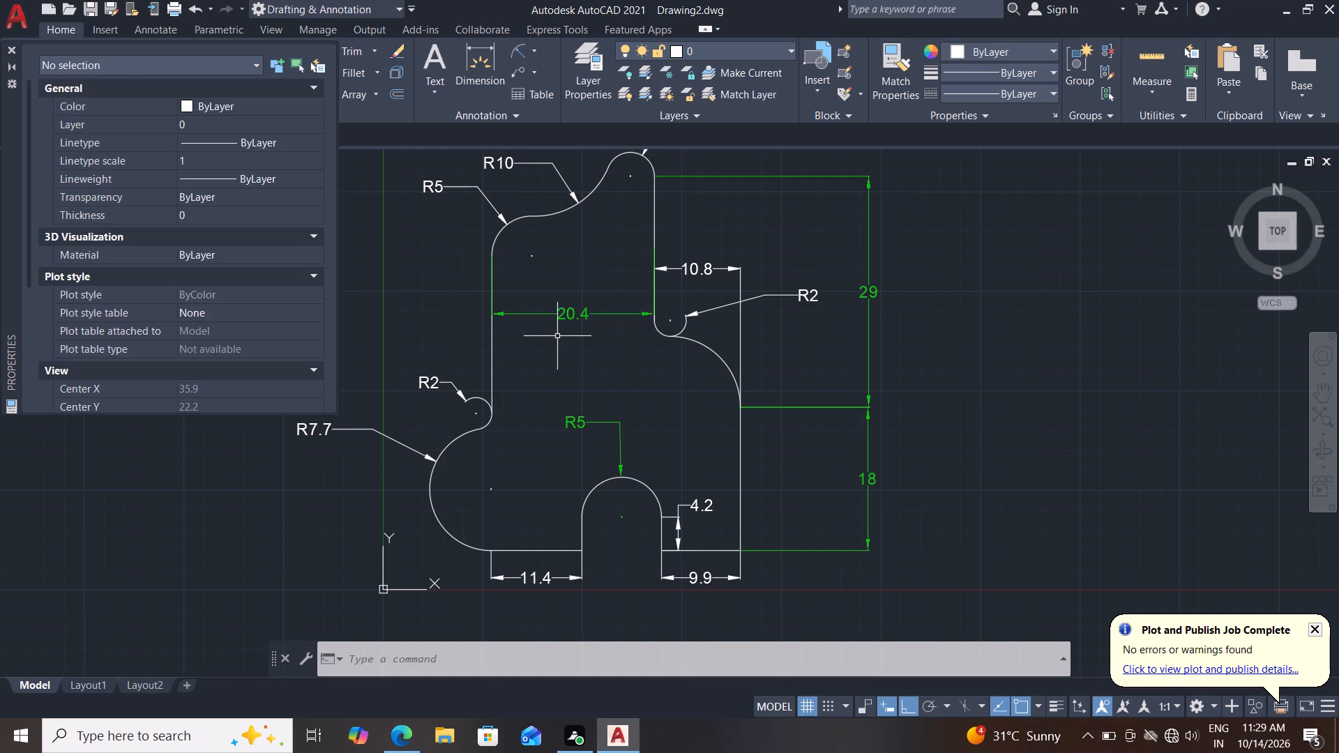
# Change the radius dimension of the large arc at the profile's lower left to Green with a transparency of 30.
pyautogui.click(409, 433)
pyautogui.click(356, 516)
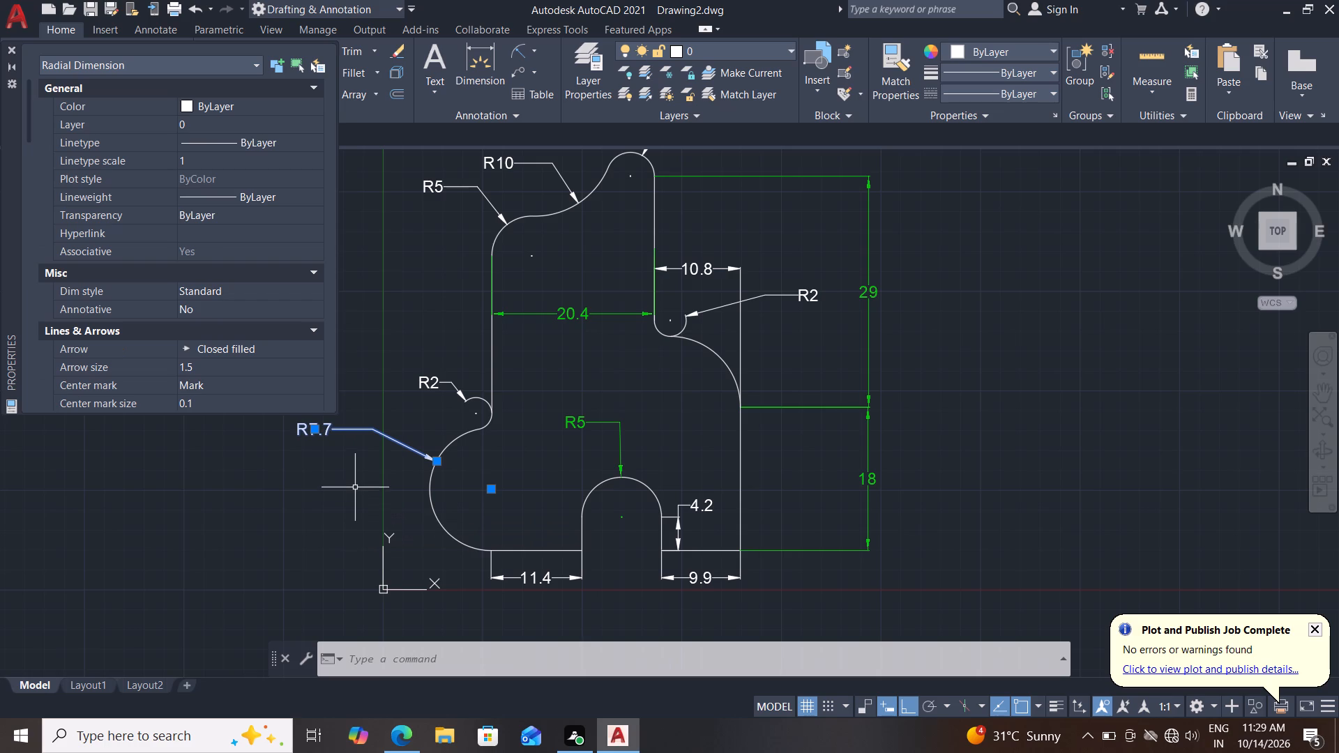
pyautogui.doubleClick(244, 105)
pyautogui.click(211, 178)
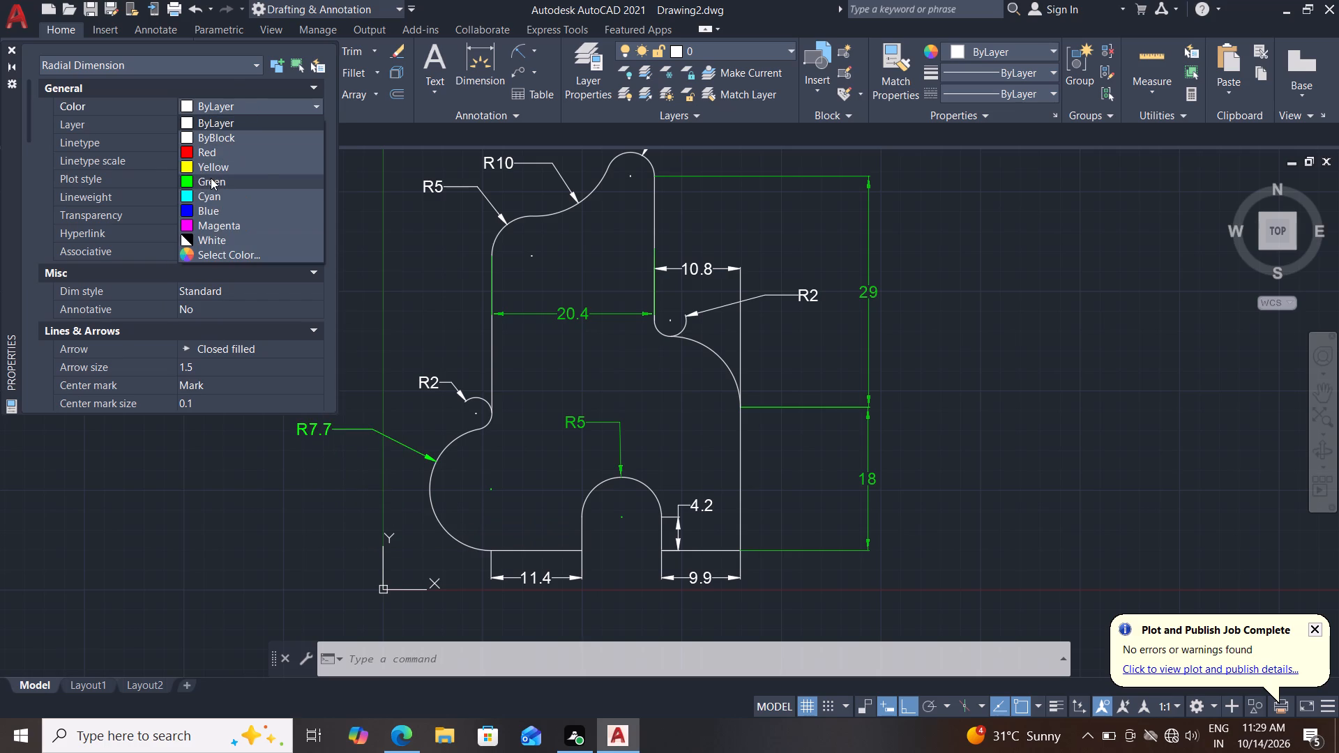
pyautogui.moveTo(229, 211); pyautogui.dragTo(139, 208)
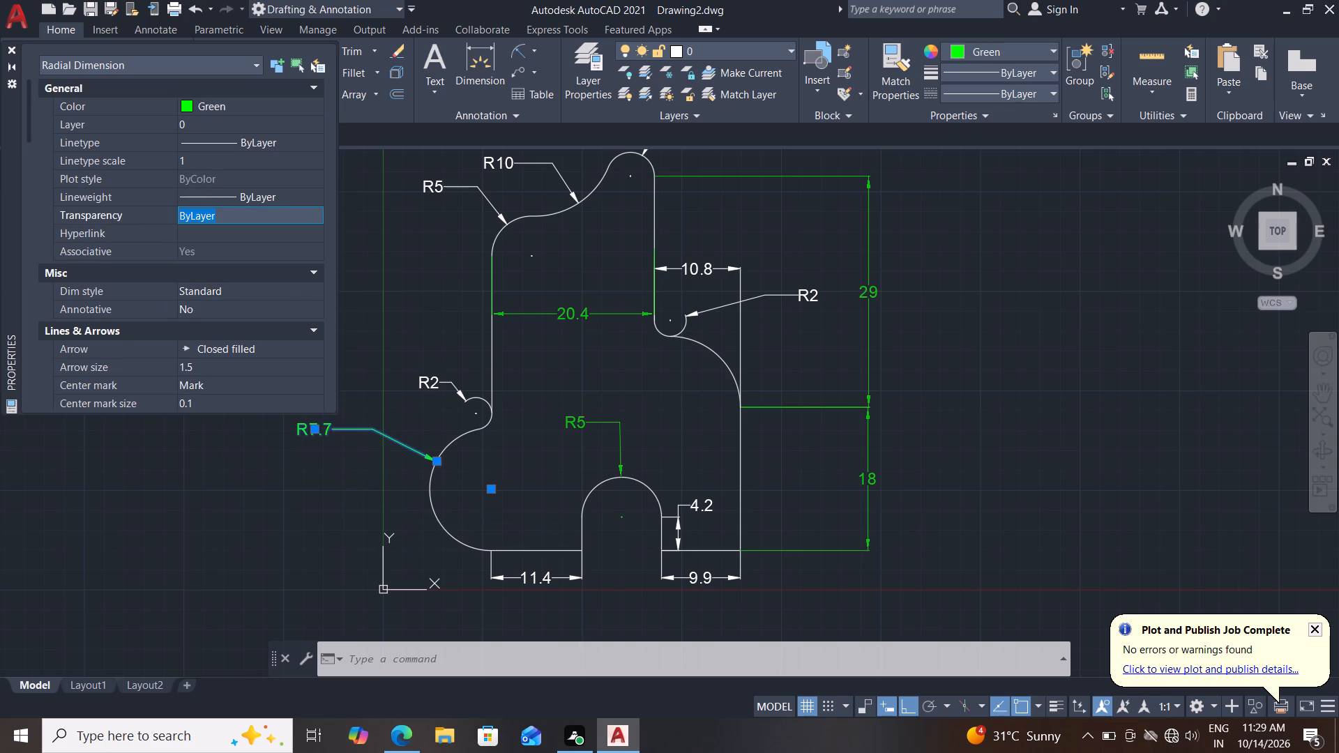
pyautogui.write('30')
pyautogui.press('Return')
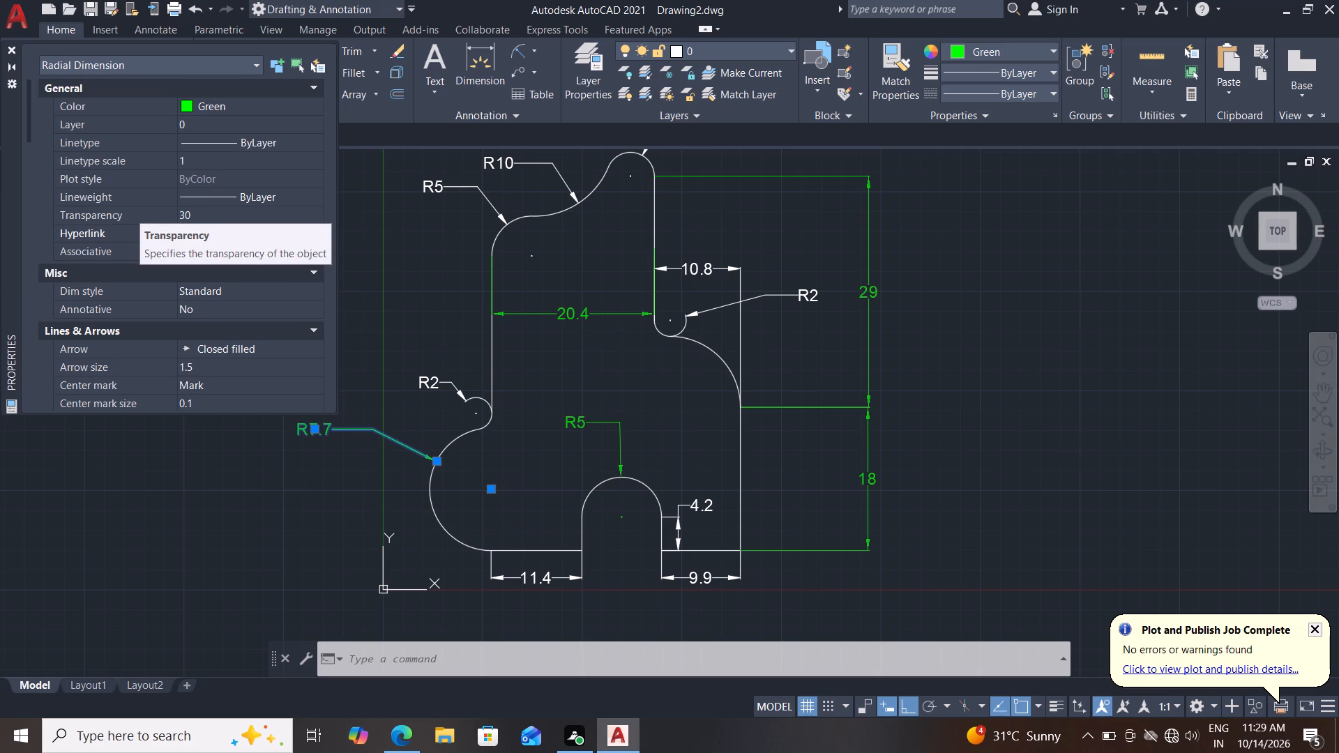
pyautogui.moveTo(555, 379); pyautogui.dragTo(569, 364, button='middle')
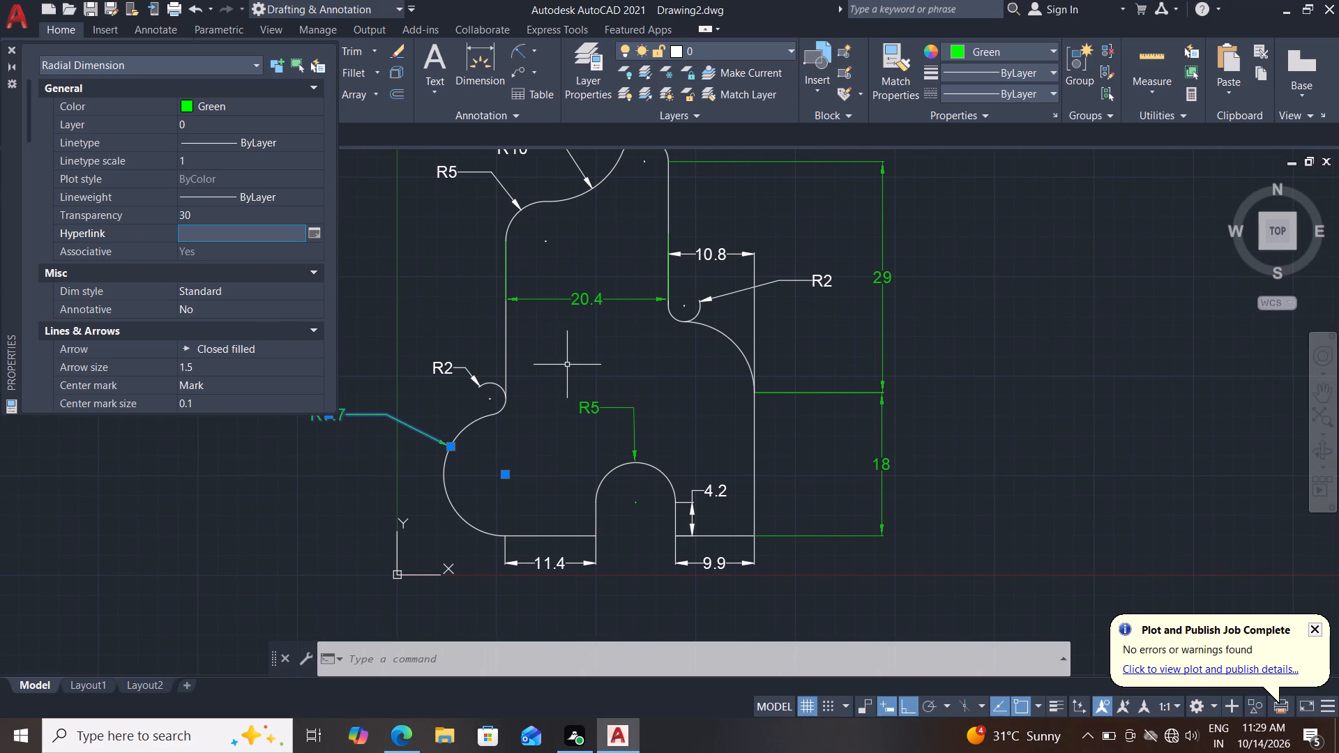
pyautogui.press('Escape')
pyautogui.press('Escape')
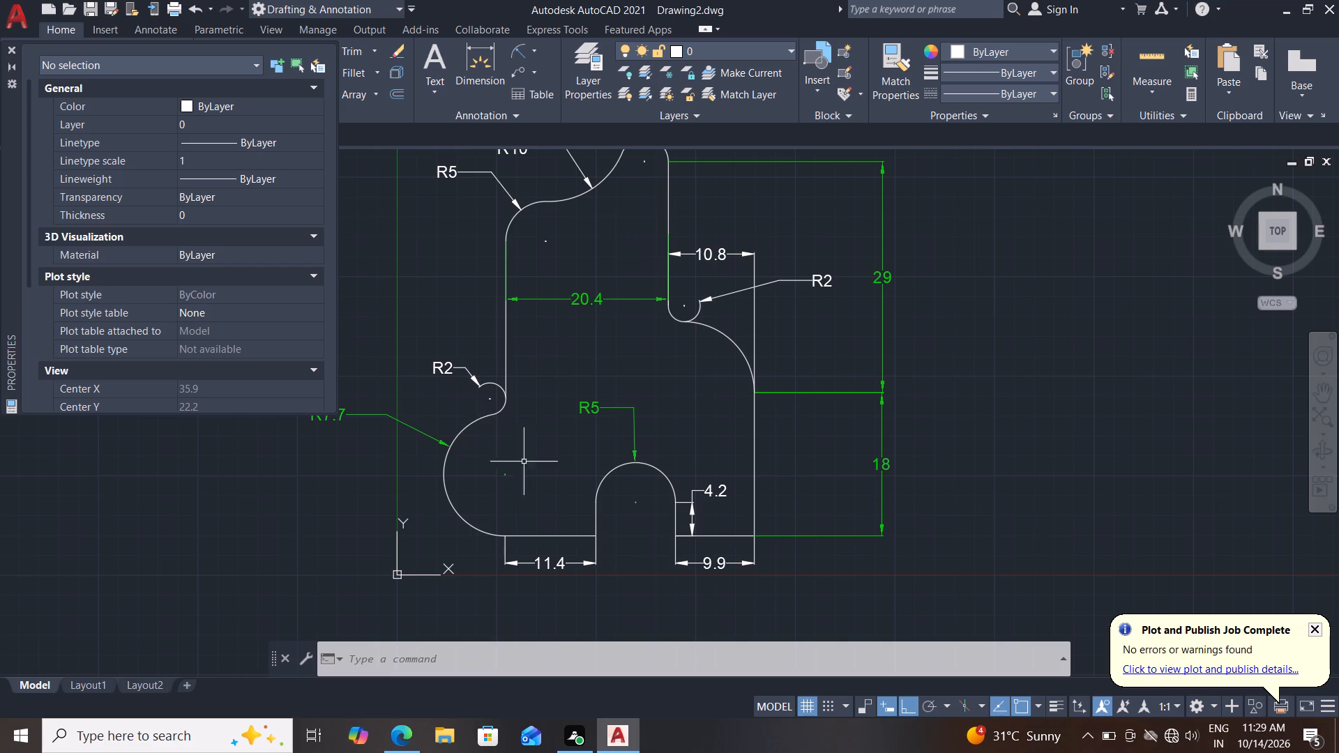
# Change the horizontal dimension below the bottom edge, to the left of the arch-shaped notch, to Green with a transparency of 30.
pyautogui.moveTo(534, 480); pyautogui.dragTo(534, 454, button='middle')
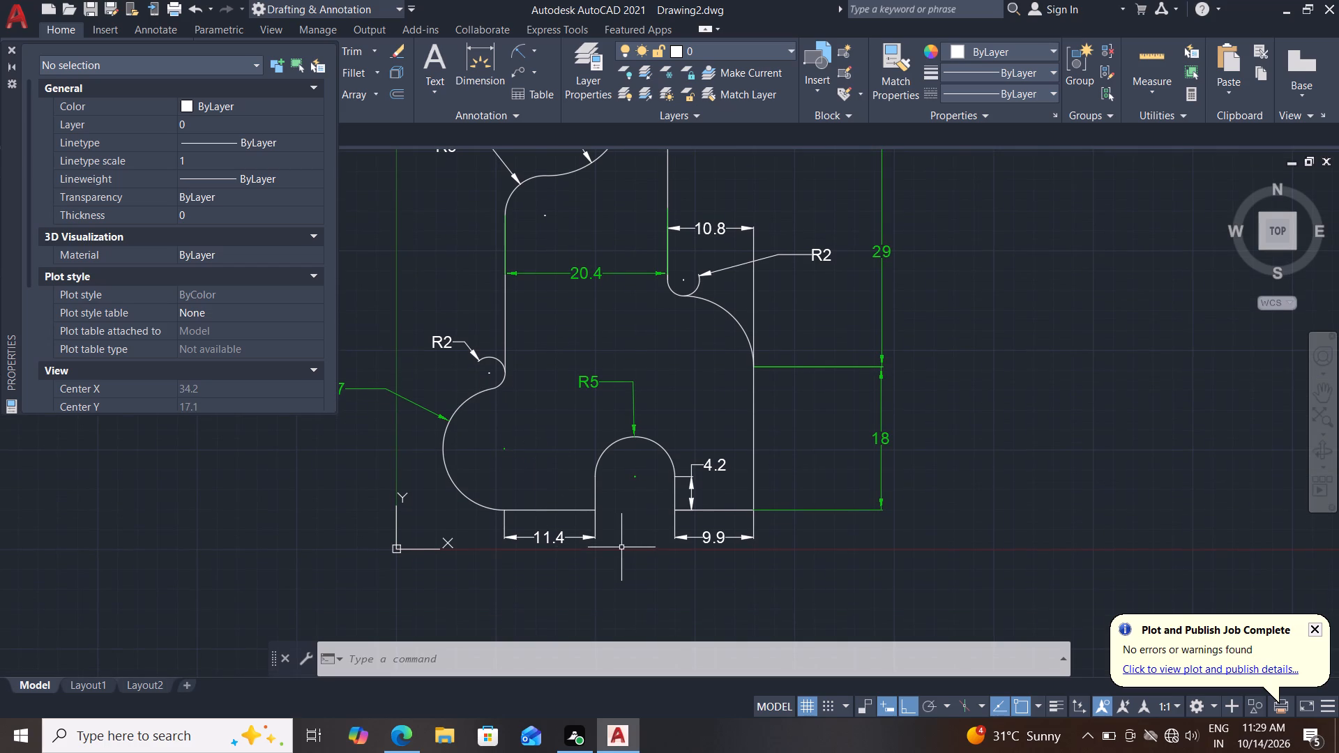
pyautogui.click(610, 535)
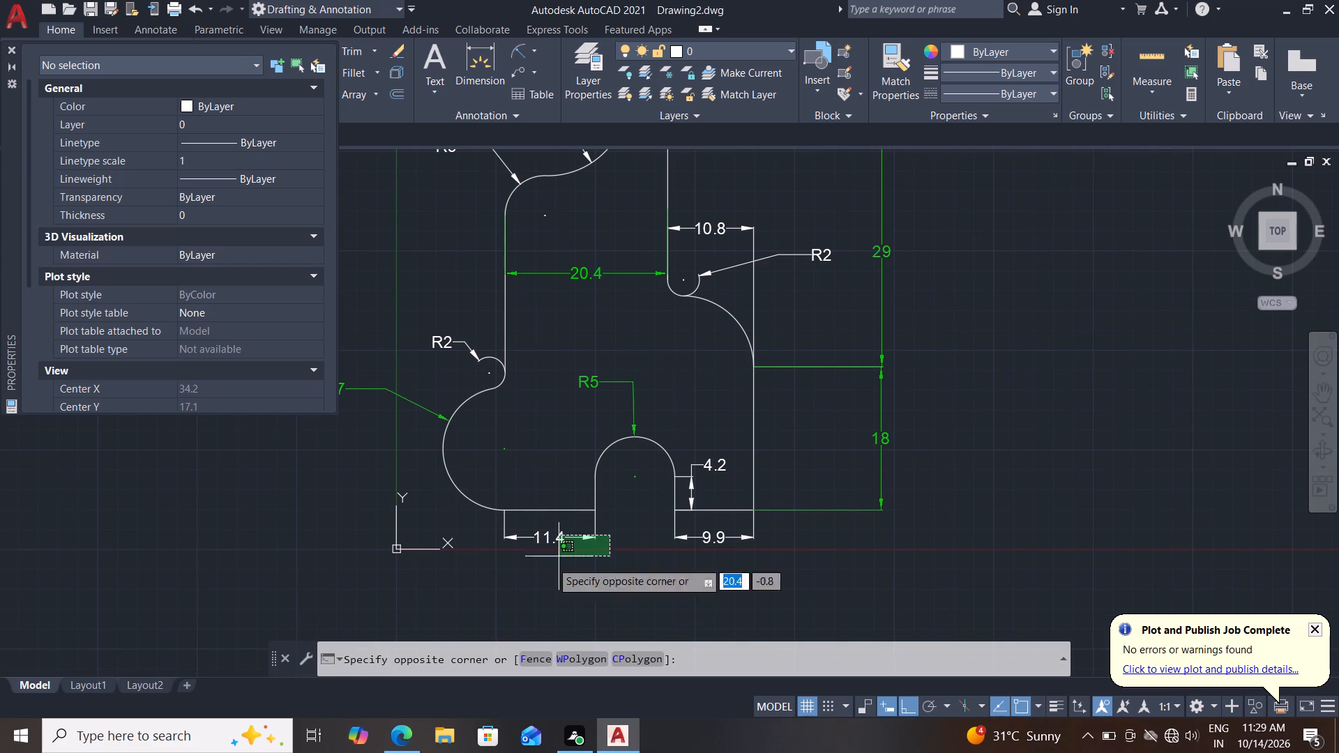
pyautogui.click(512, 577)
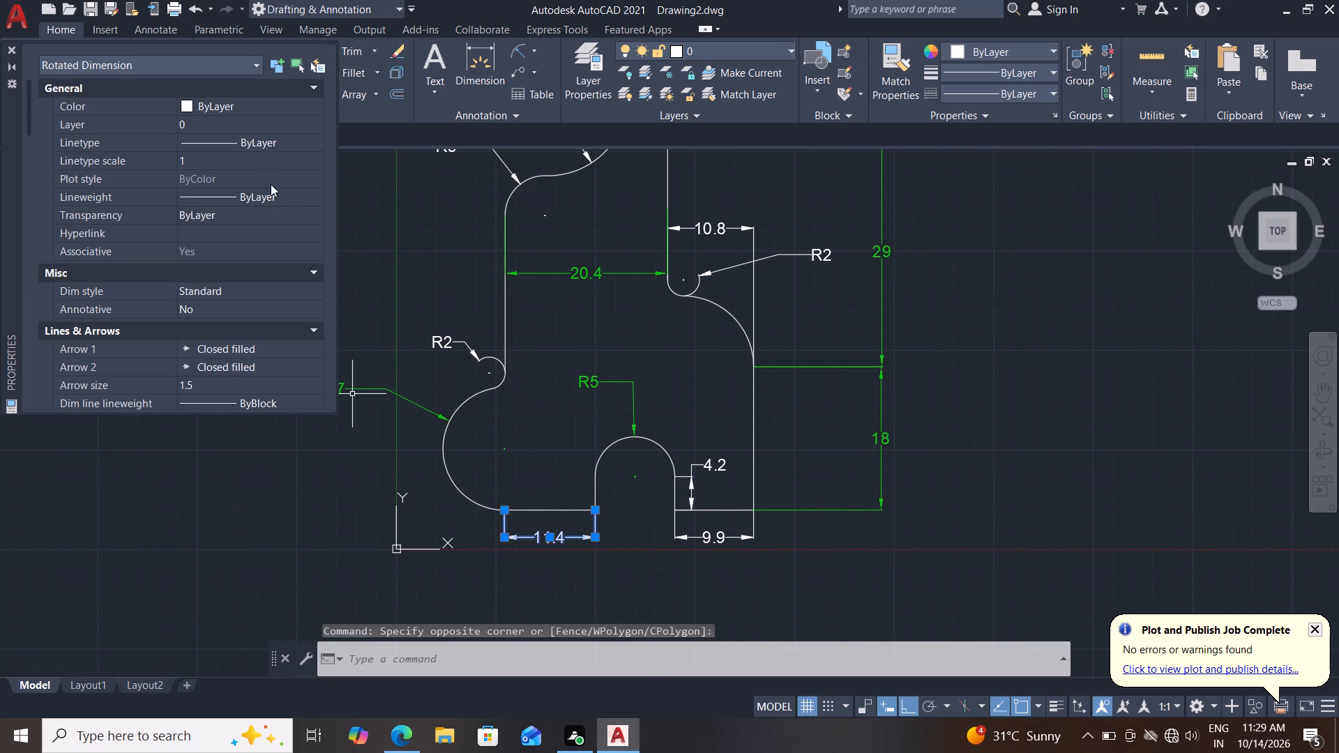
pyautogui.doubleClick(232, 104)
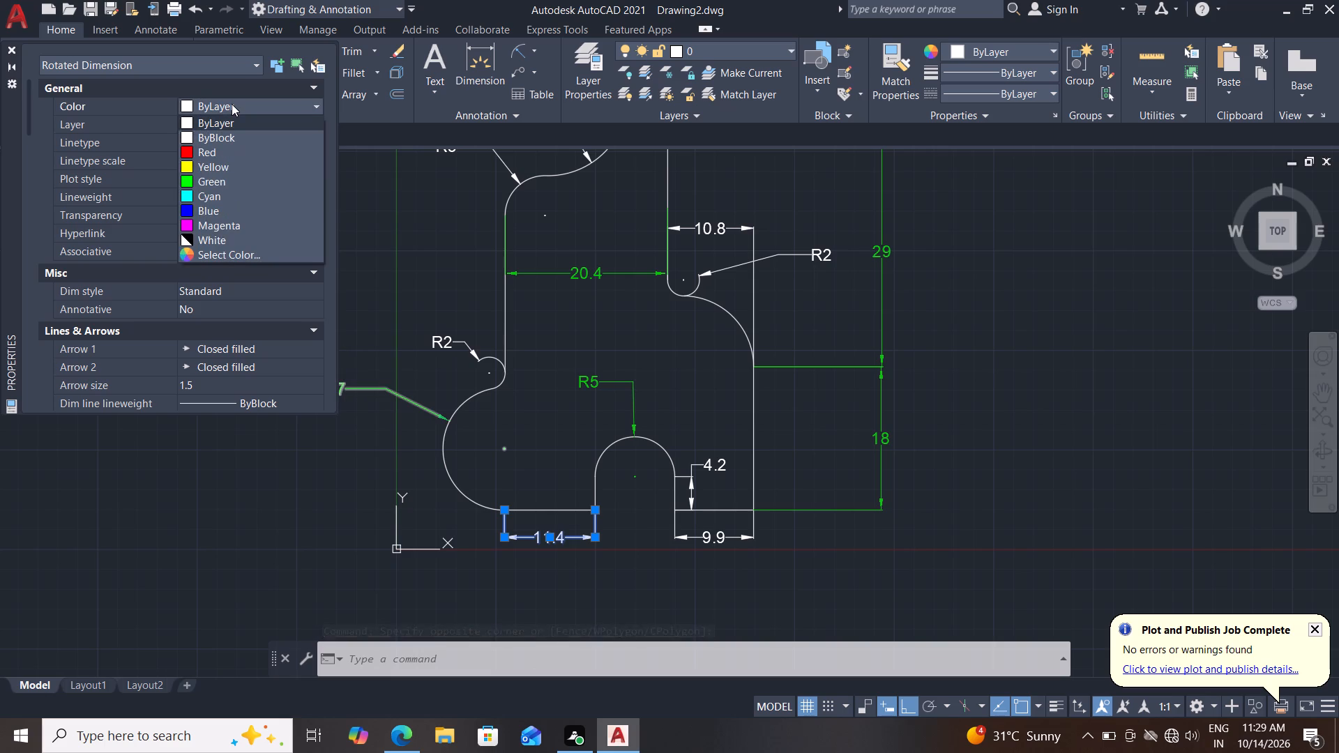
pyautogui.click(208, 176)
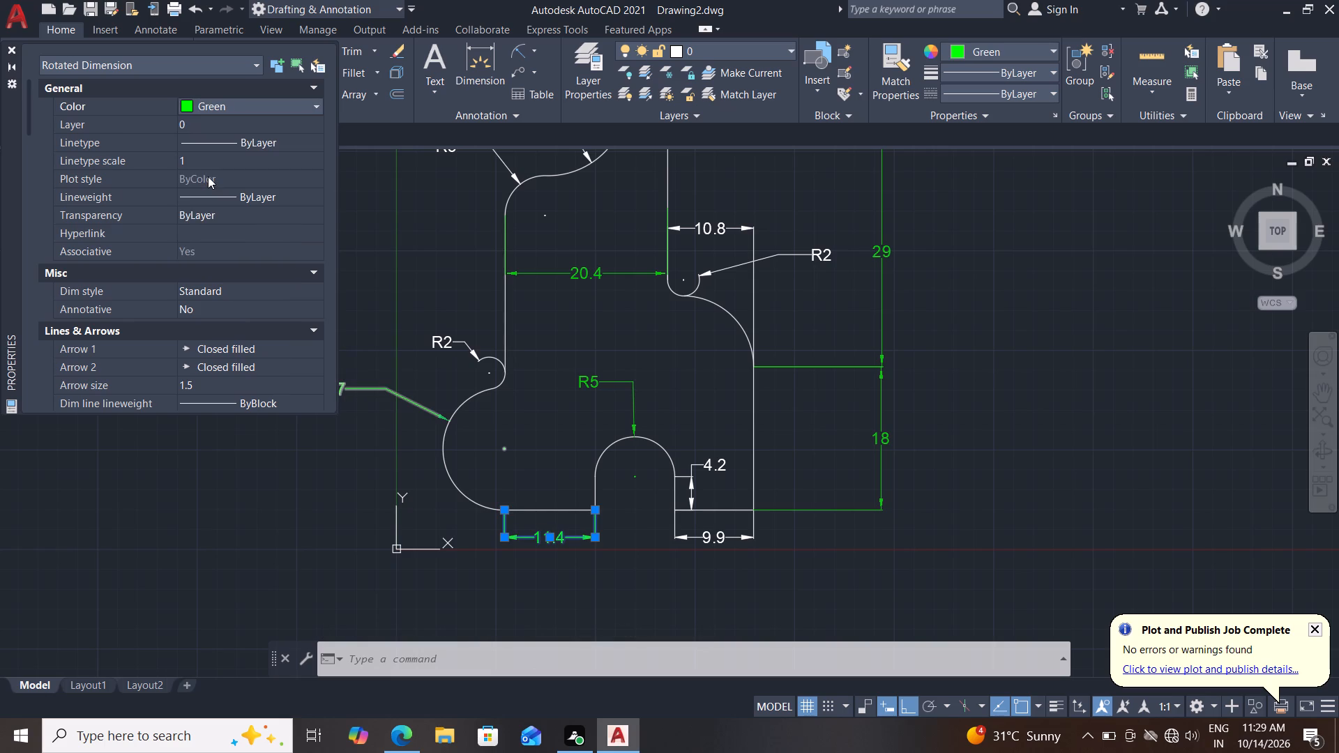
pyautogui.moveTo(224, 218); pyautogui.dragTo(160, 218)
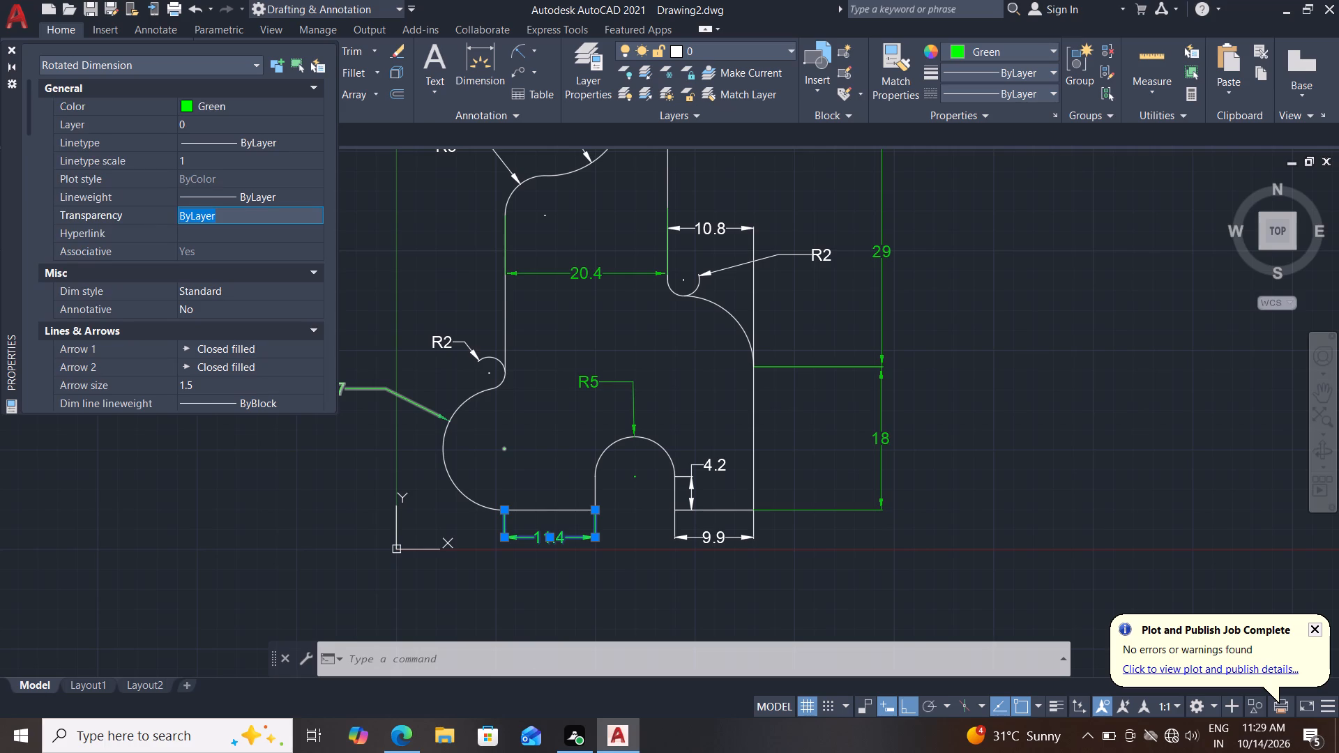
pyautogui.write('30')
pyautogui.press('Return')
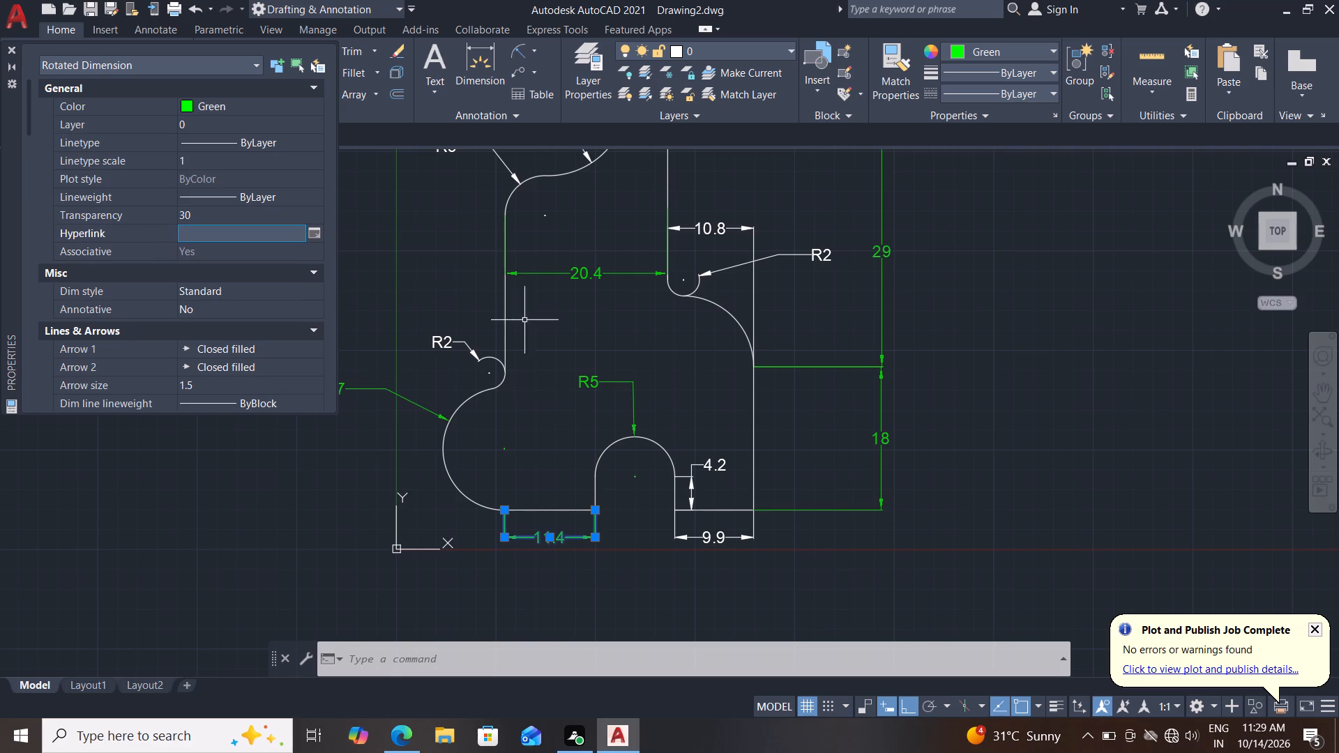
pyautogui.middleClick(577, 336)
pyautogui.press('Escape')
pyautogui.press('Escape')
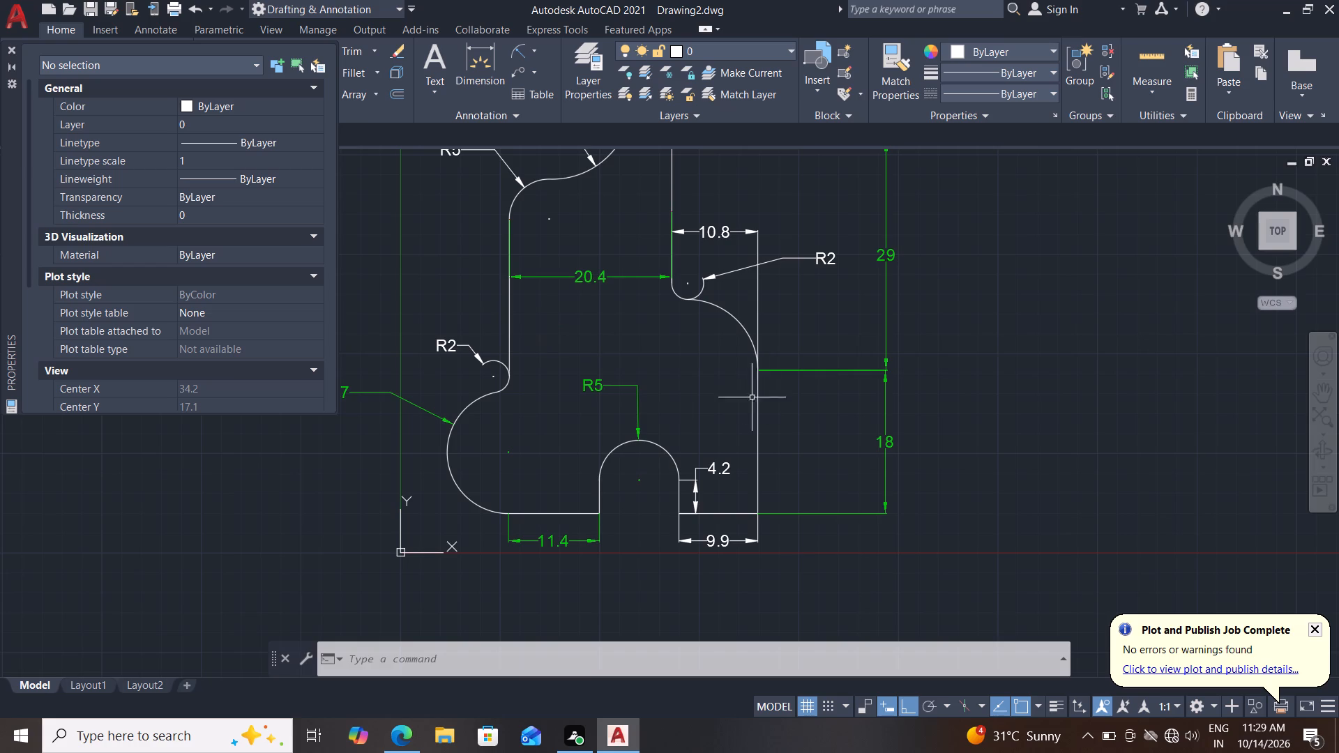
# Change the radius dimension of the small arc above the large lower-left arc to Green with a transparency of 30.
pyautogui.scroll(1, 709, 413)
pyautogui.moveTo(707, 412); pyautogui.dragTo(681, 376, button='middle')
pyautogui.scroll(-2, 575, 362)
pyautogui.moveTo(504, 335); pyautogui.dragTo(505, 370, button='middle')
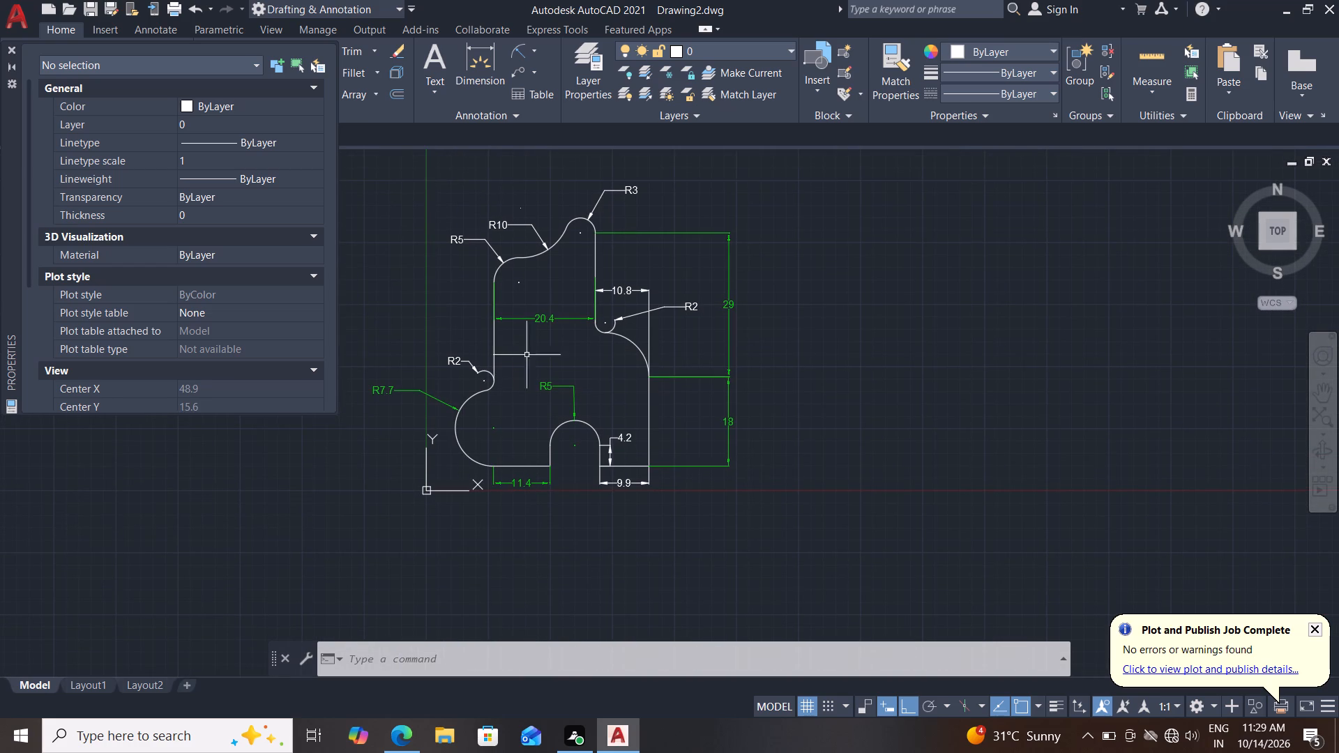
pyautogui.scroll(1, 508, 375)
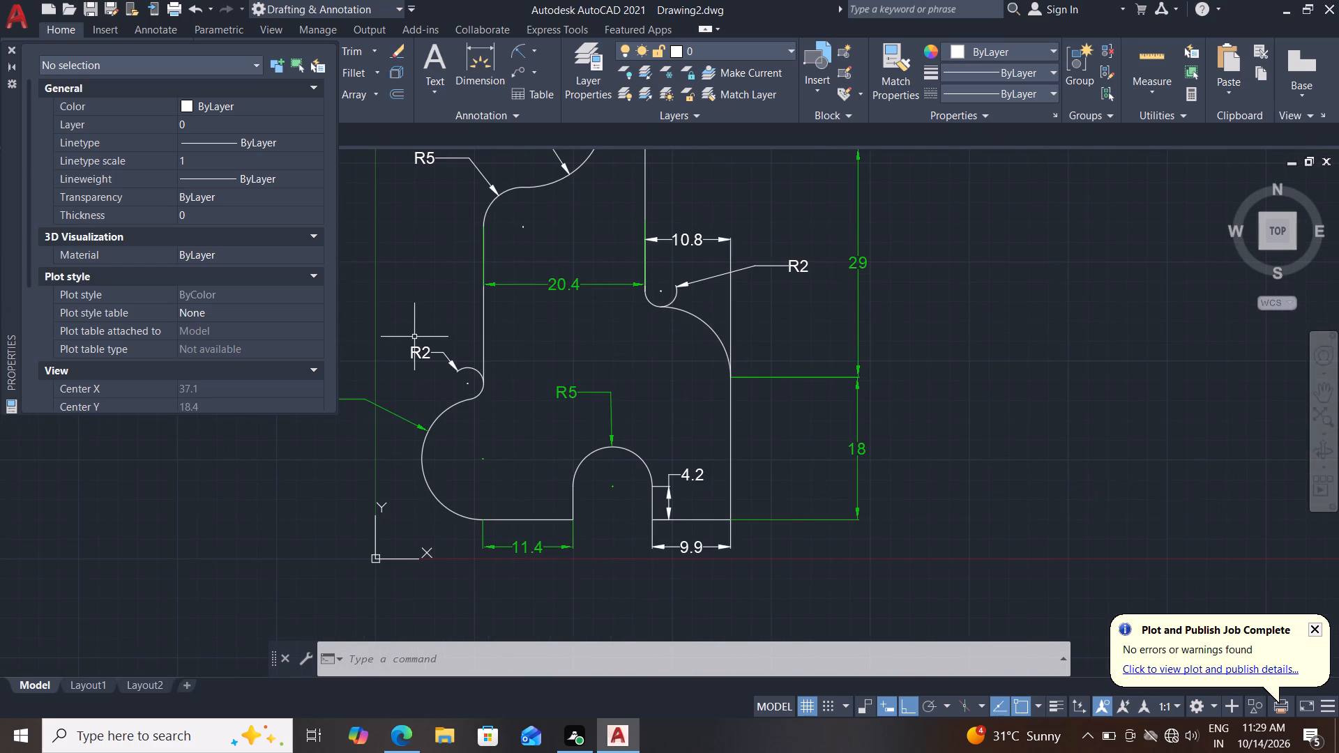
pyautogui.click(427, 325)
pyautogui.click(414, 367)
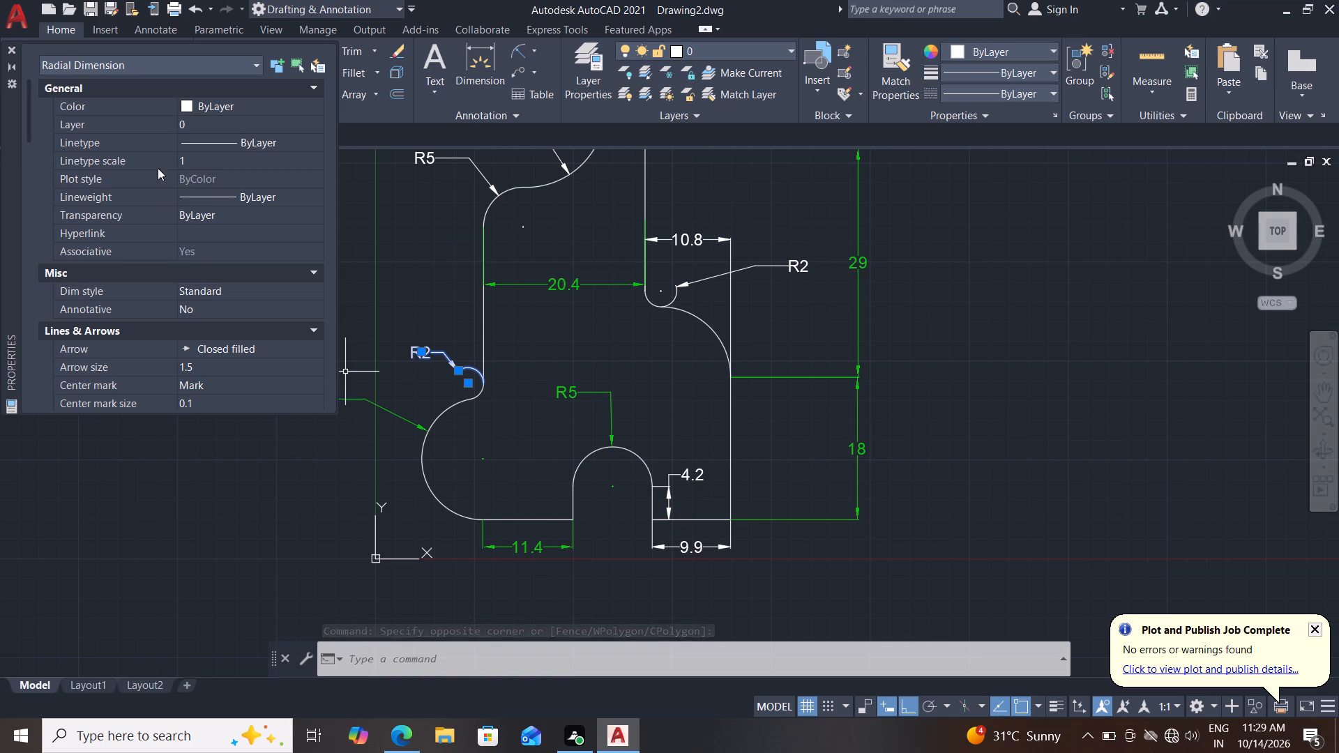
pyautogui.doubleClick(258, 106)
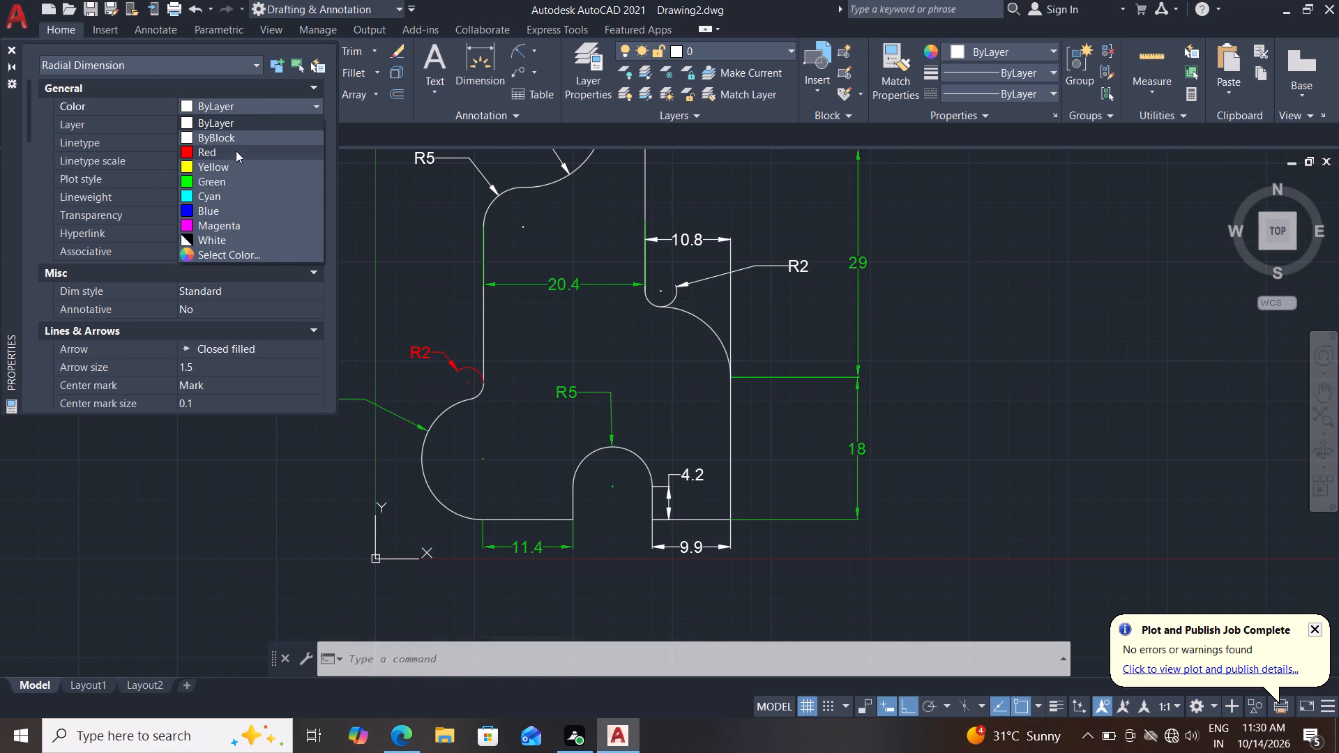
pyautogui.click(218, 182)
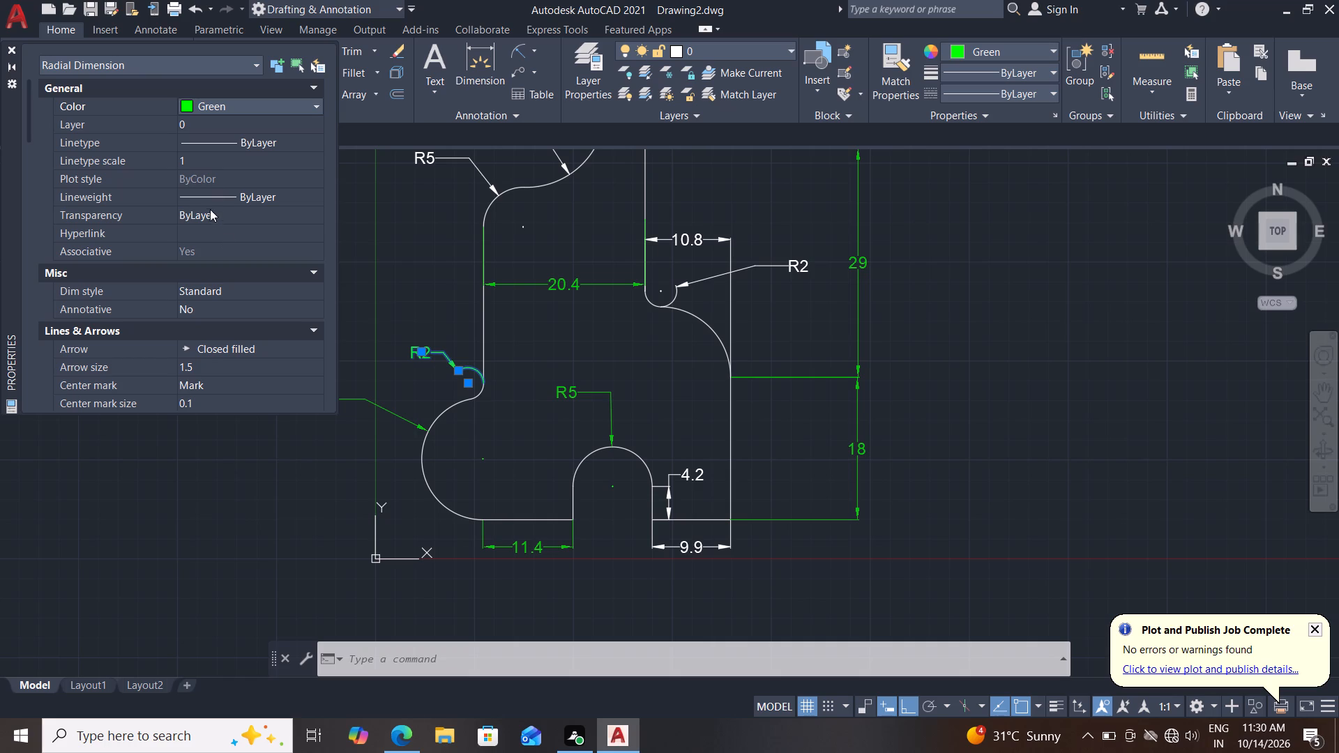
pyautogui.moveTo(221, 213); pyautogui.dragTo(131, 213)
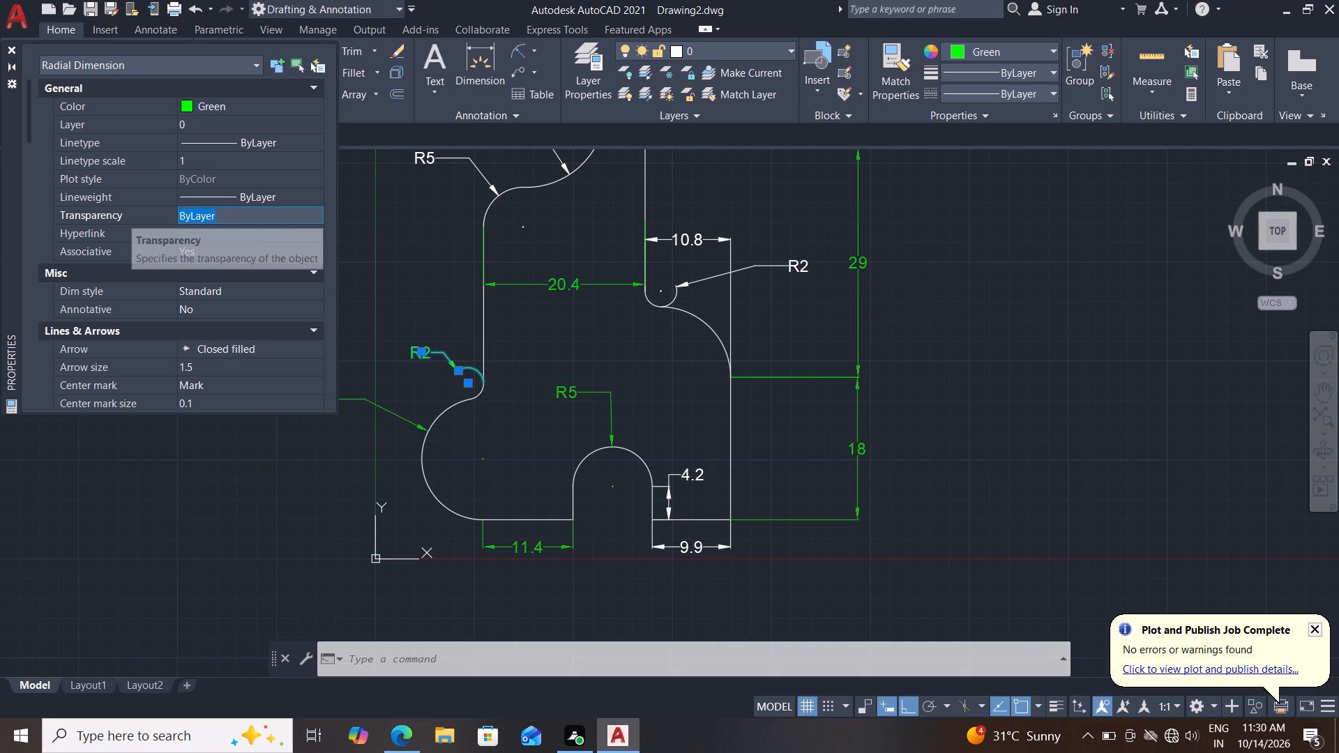
pyautogui.write('30')
pyautogui.press('Return')
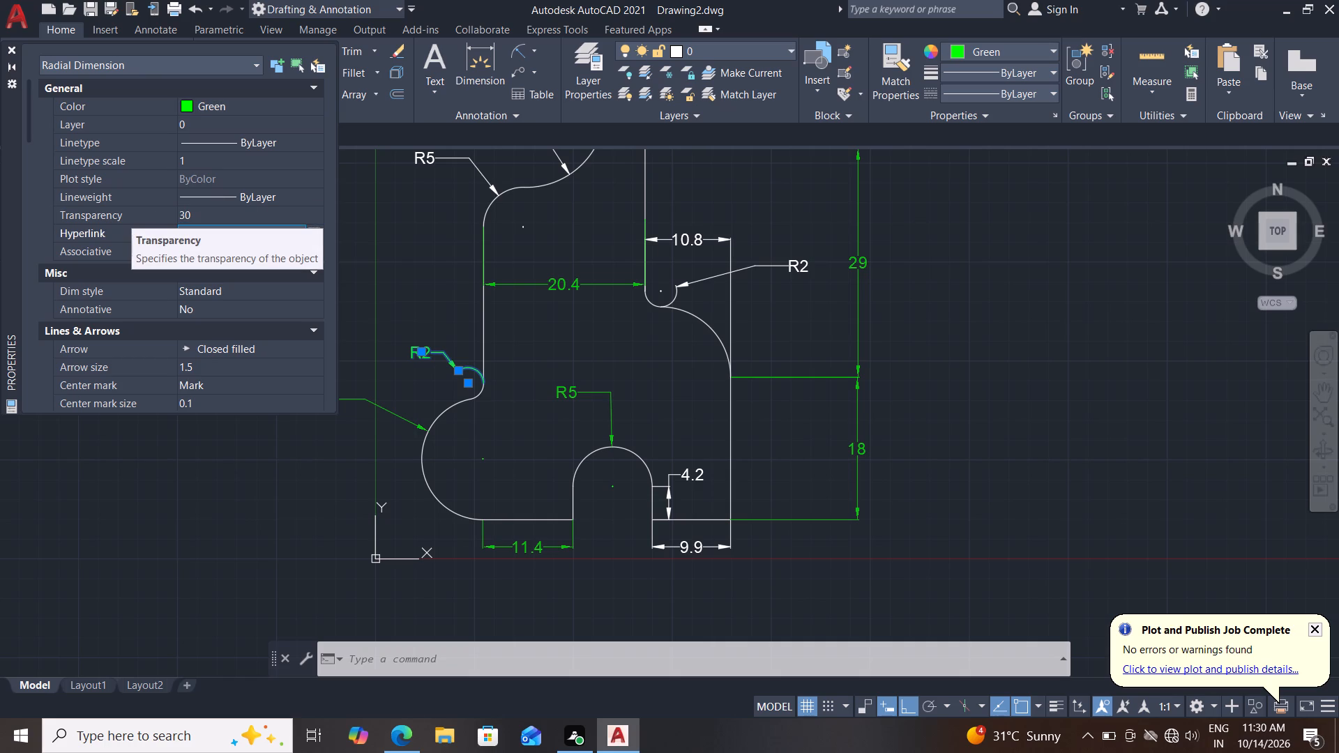
pyautogui.moveTo(576, 338); pyautogui.dragTo(596, 358, button='middle')
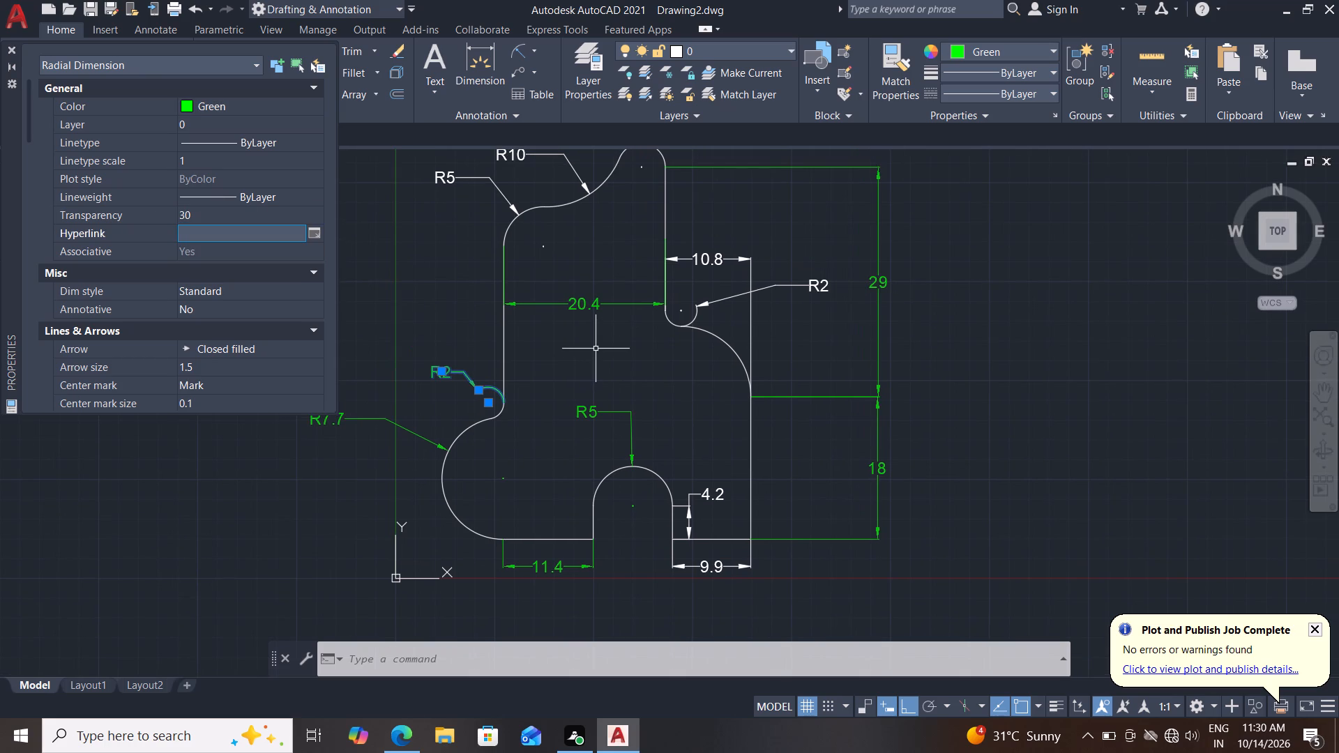
pyautogui.press('Escape')
pyautogui.press('Escape')
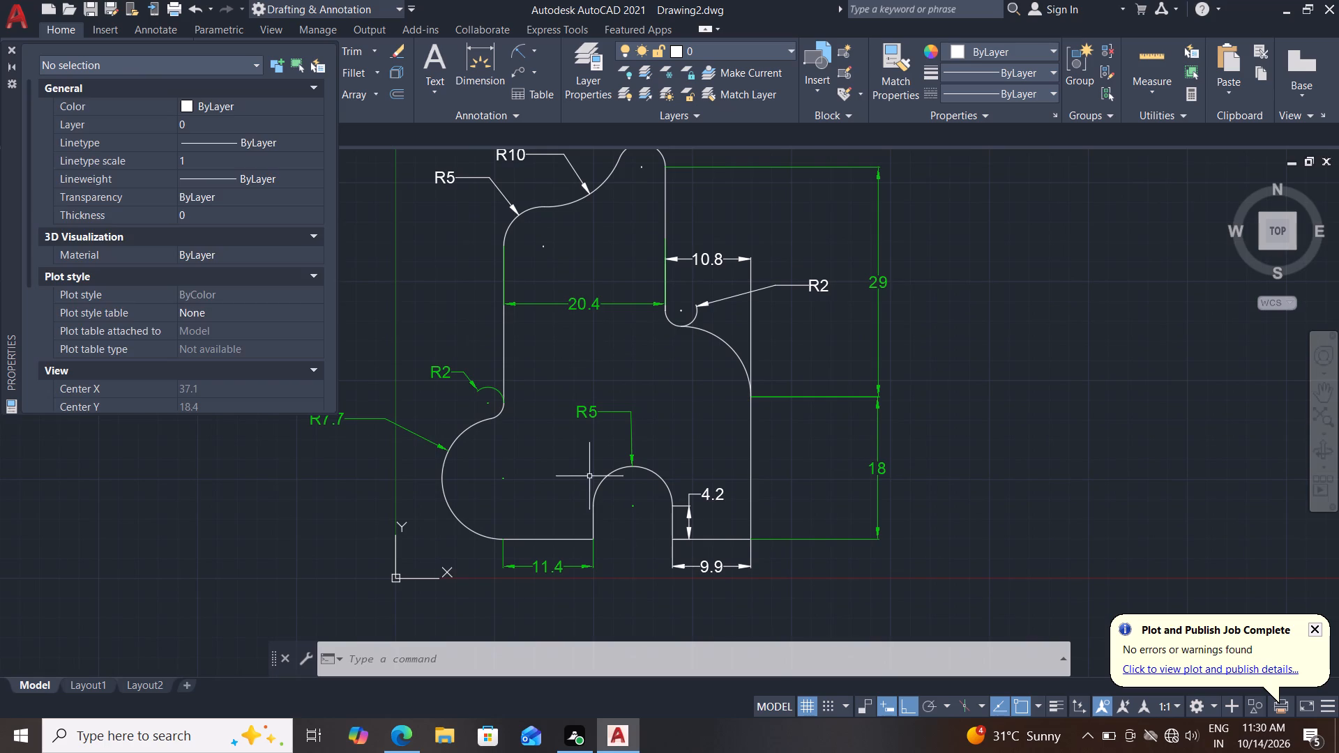
# Change the horizontal dimension below the bottom edge, to the right of the arch-shaped notch, to Green with a transparency of 30.
pyautogui.moveTo(773, 512); pyautogui.dragTo(754, 464, button='middle')
pyautogui.moveTo(764, 515); pyautogui.dragTo(763, 515)
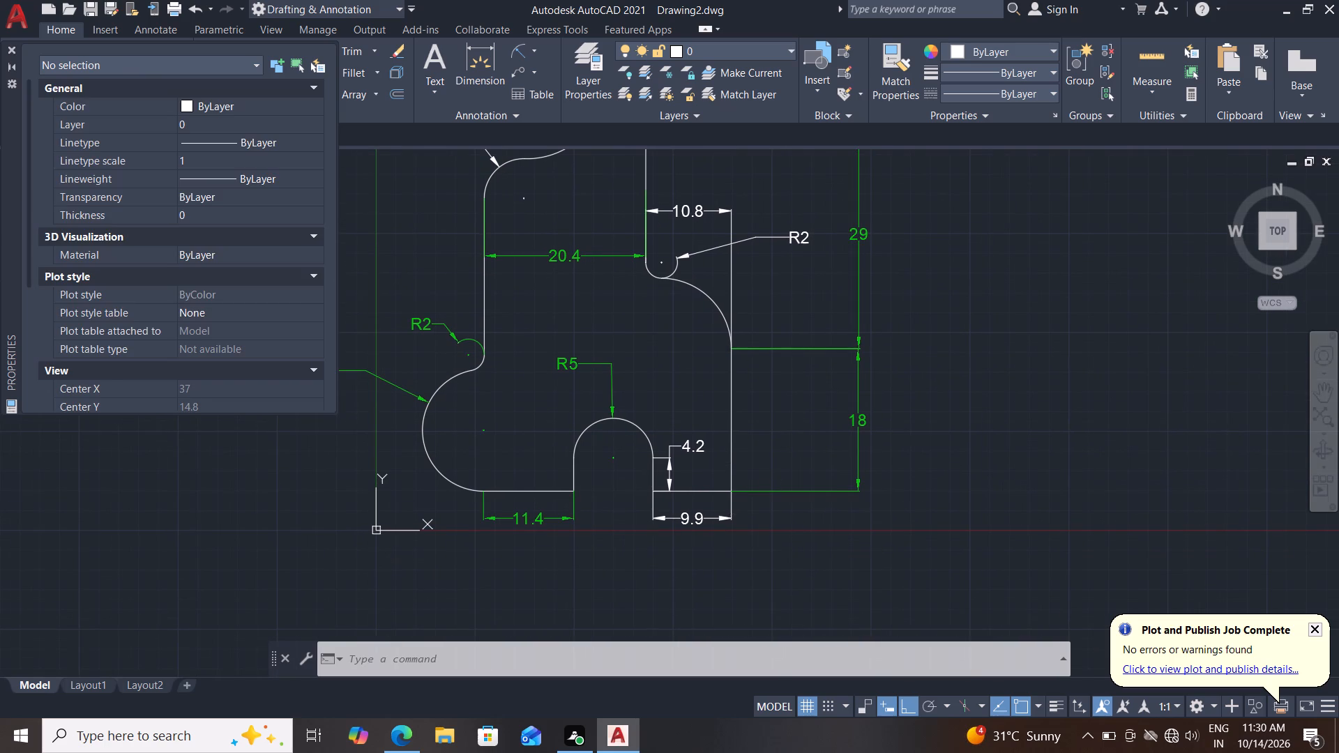
pyautogui.moveTo(763, 515); pyautogui.dragTo(754, 516)
pyautogui.click(636, 546)
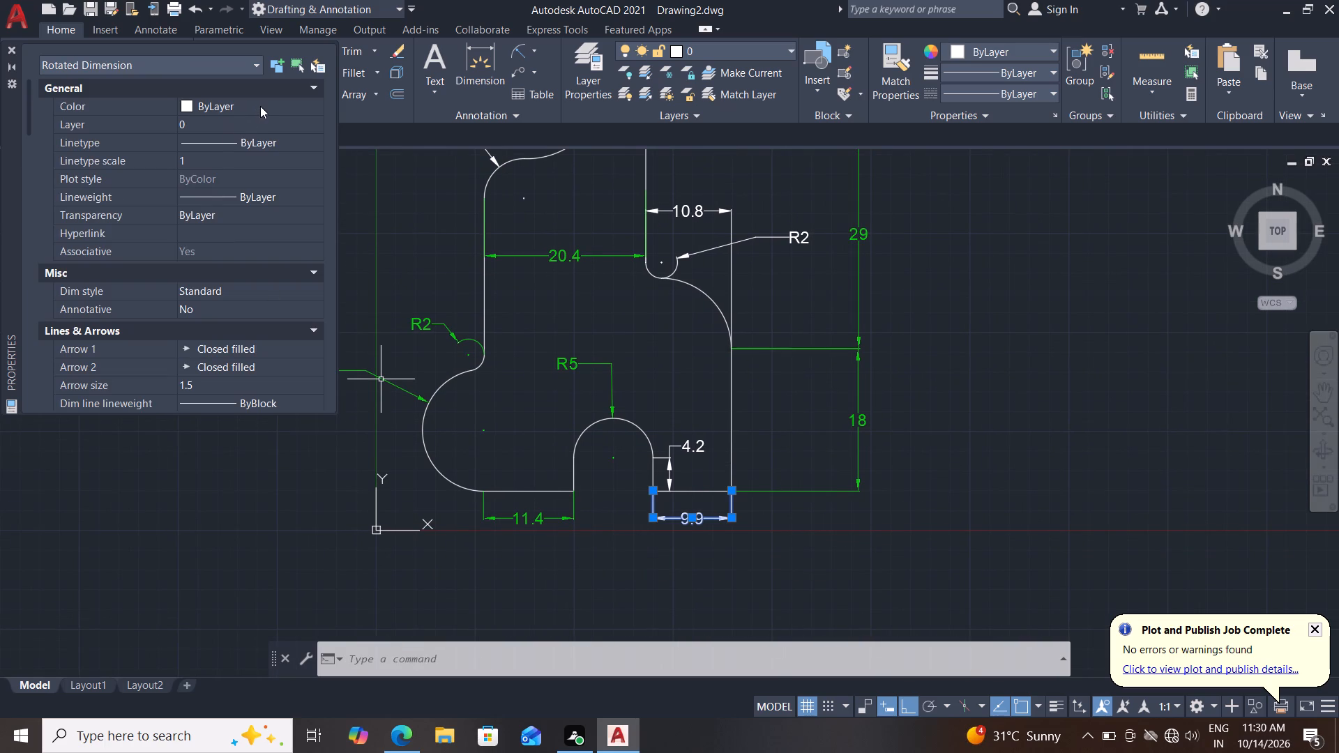
pyautogui.doubleClick(260, 106)
pyautogui.click(202, 186)
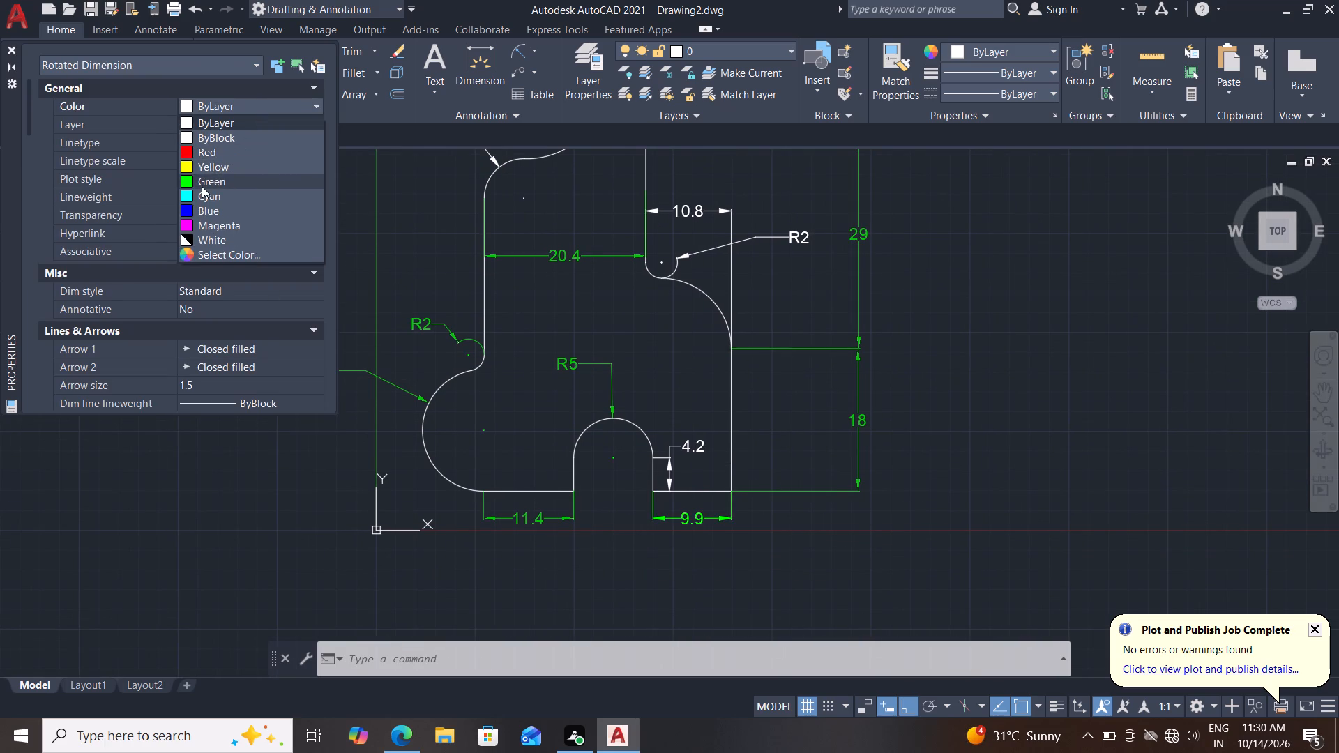
pyautogui.moveTo(227, 213); pyautogui.dragTo(159, 216)
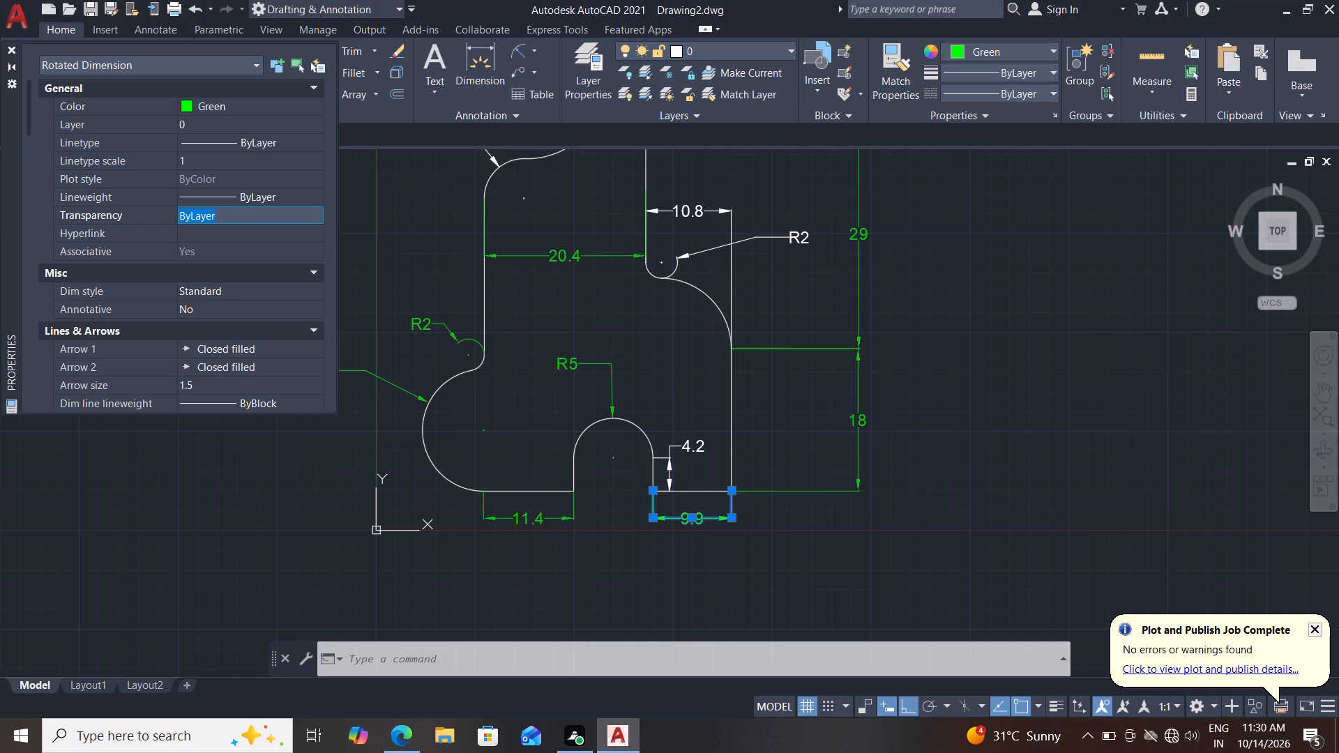
pyautogui.write('30')
pyautogui.press('Return')
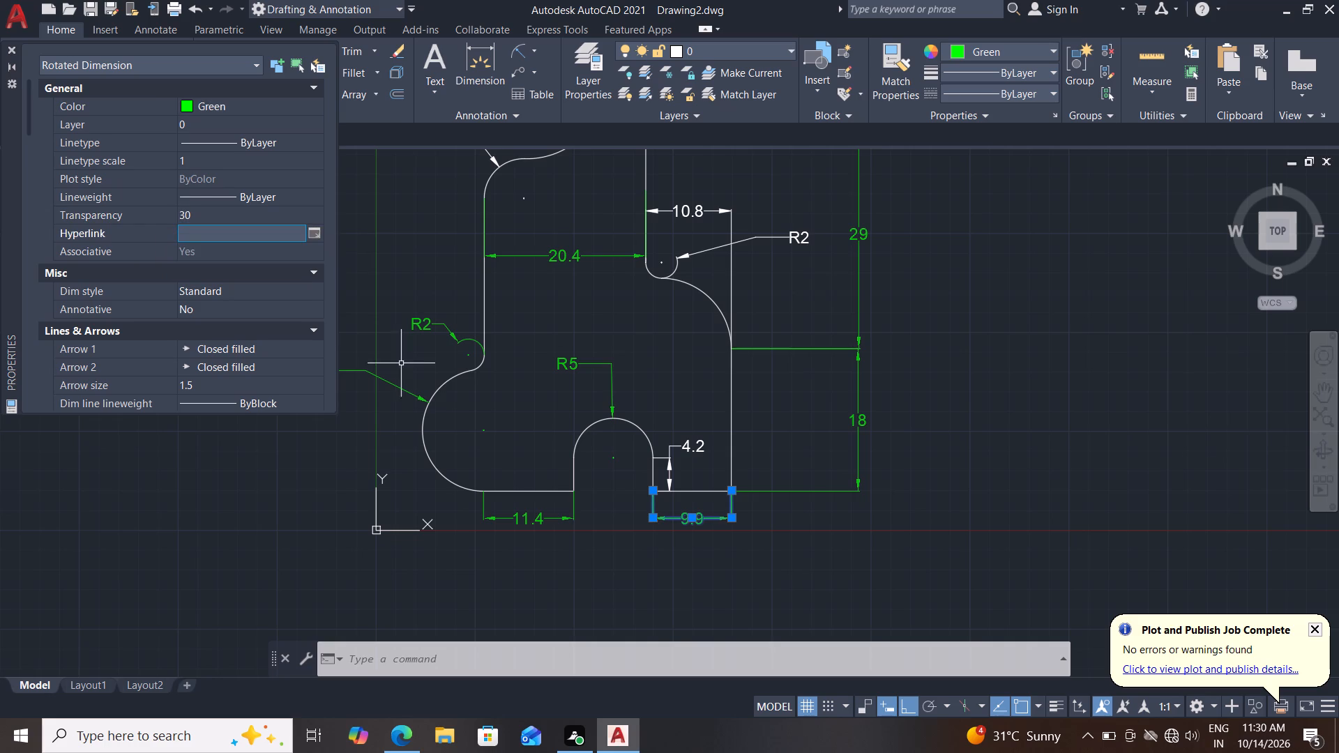
pyautogui.moveTo(561, 306); pyautogui.dragTo(561, 349, button='middle')
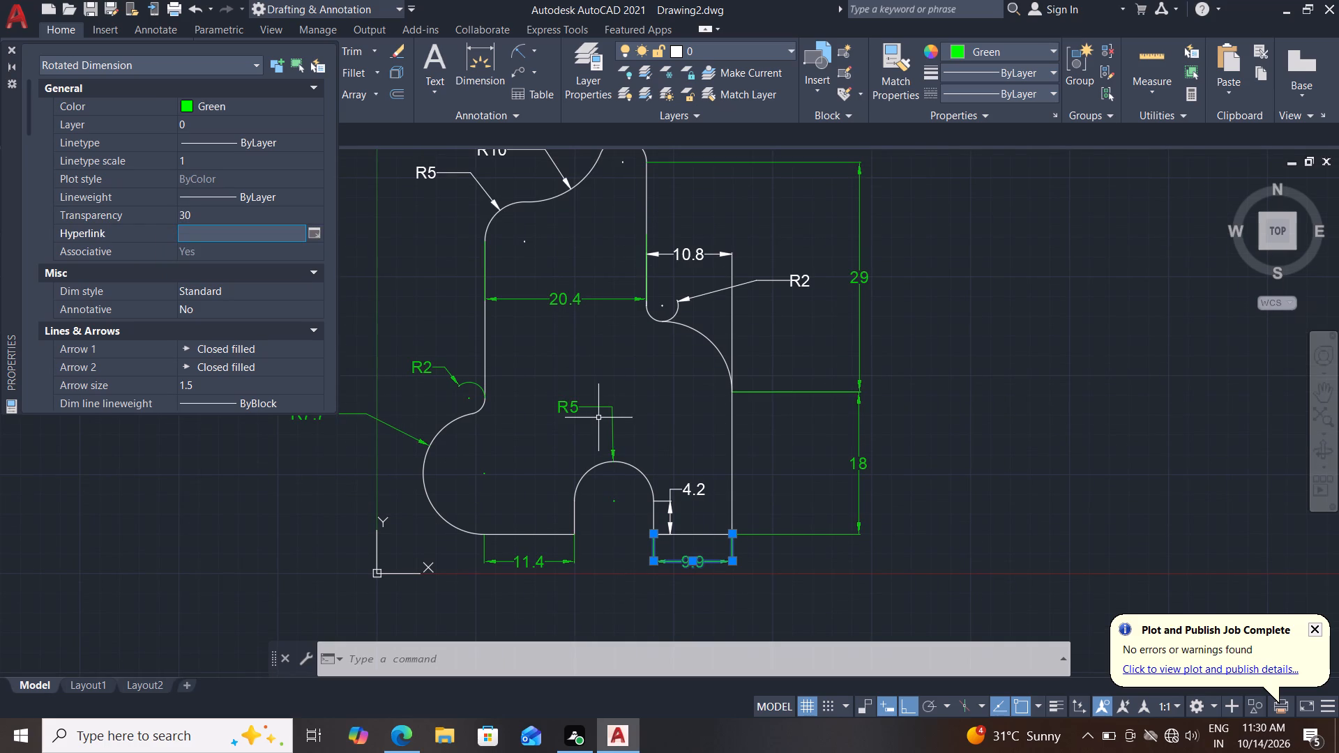
pyautogui.moveTo(597, 358); pyautogui.dragTo(589, 372, button='middle')
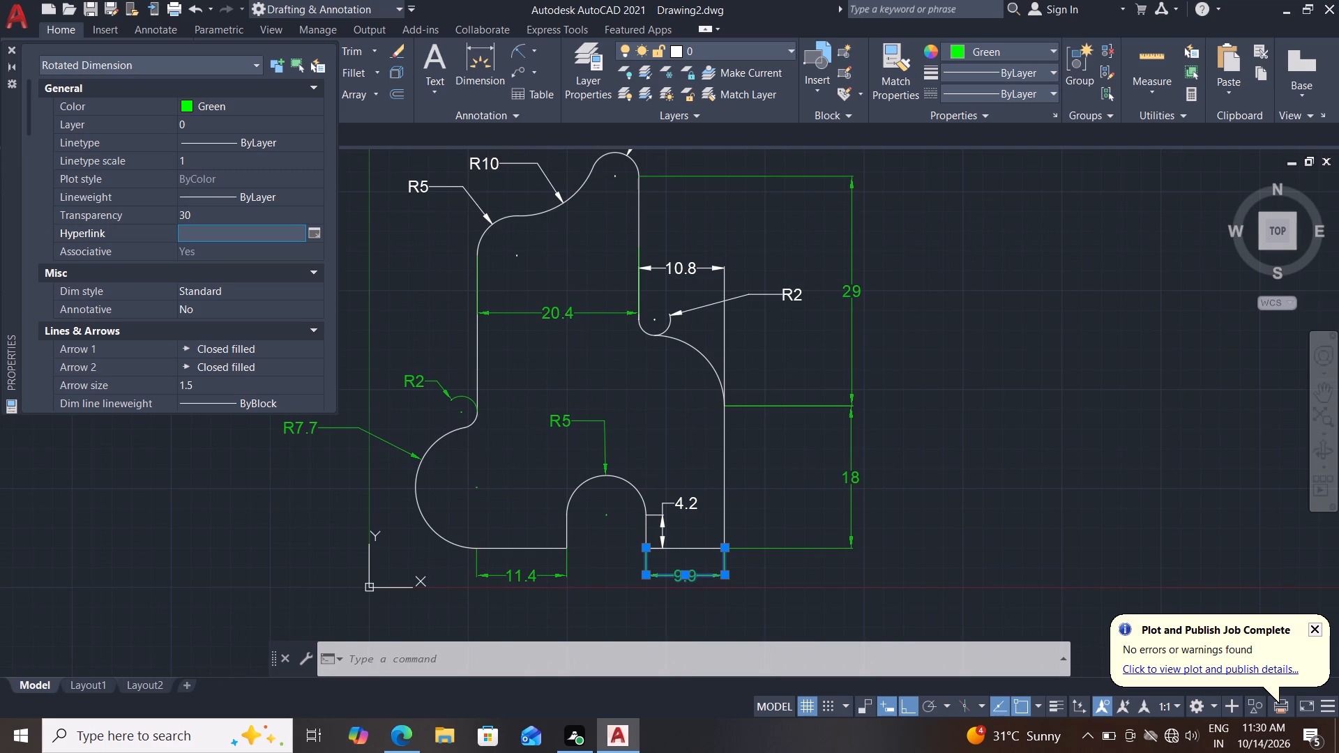
pyautogui.press('Escape')
pyautogui.press('Escape')
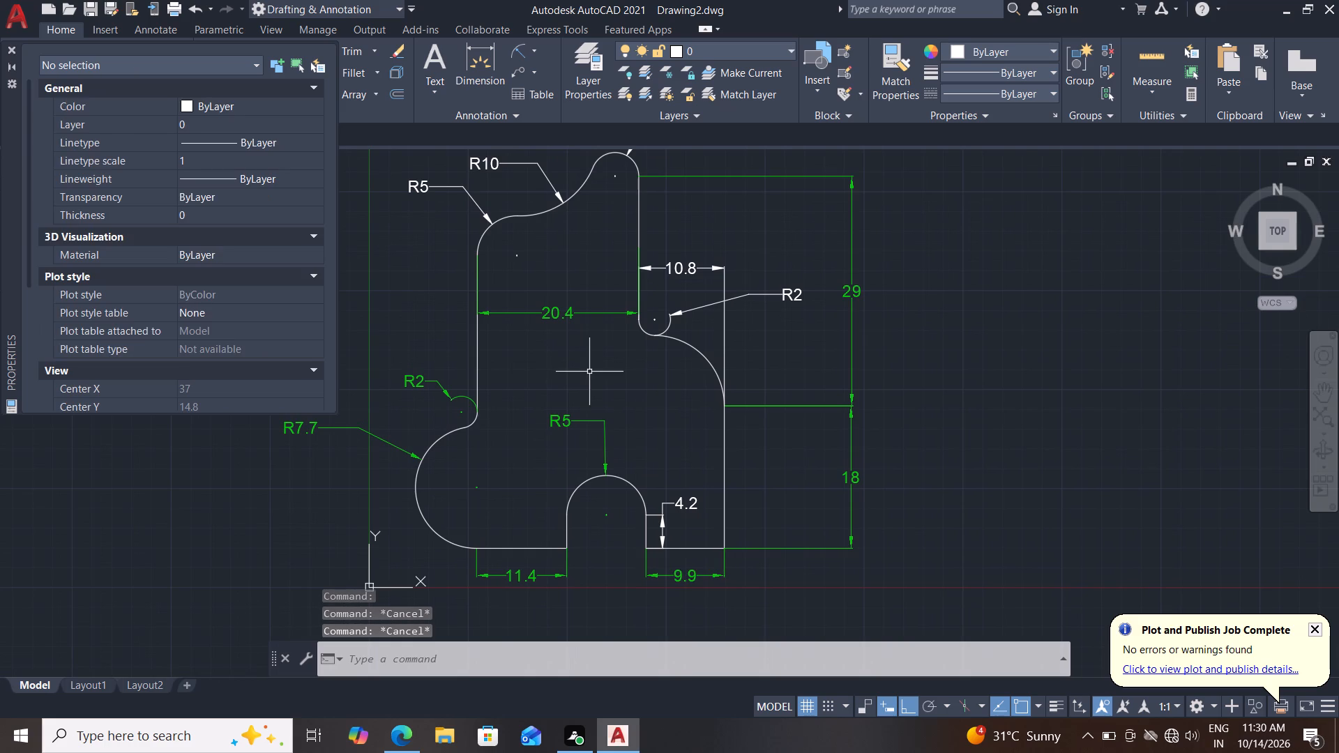
# Change the short vertical dimension of the arch-shaped notch's straight side to Green with a transparency of 30.
pyautogui.moveTo(614, 403); pyautogui.dragTo(606, 369, button='middle')
pyautogui.click(686, 460)
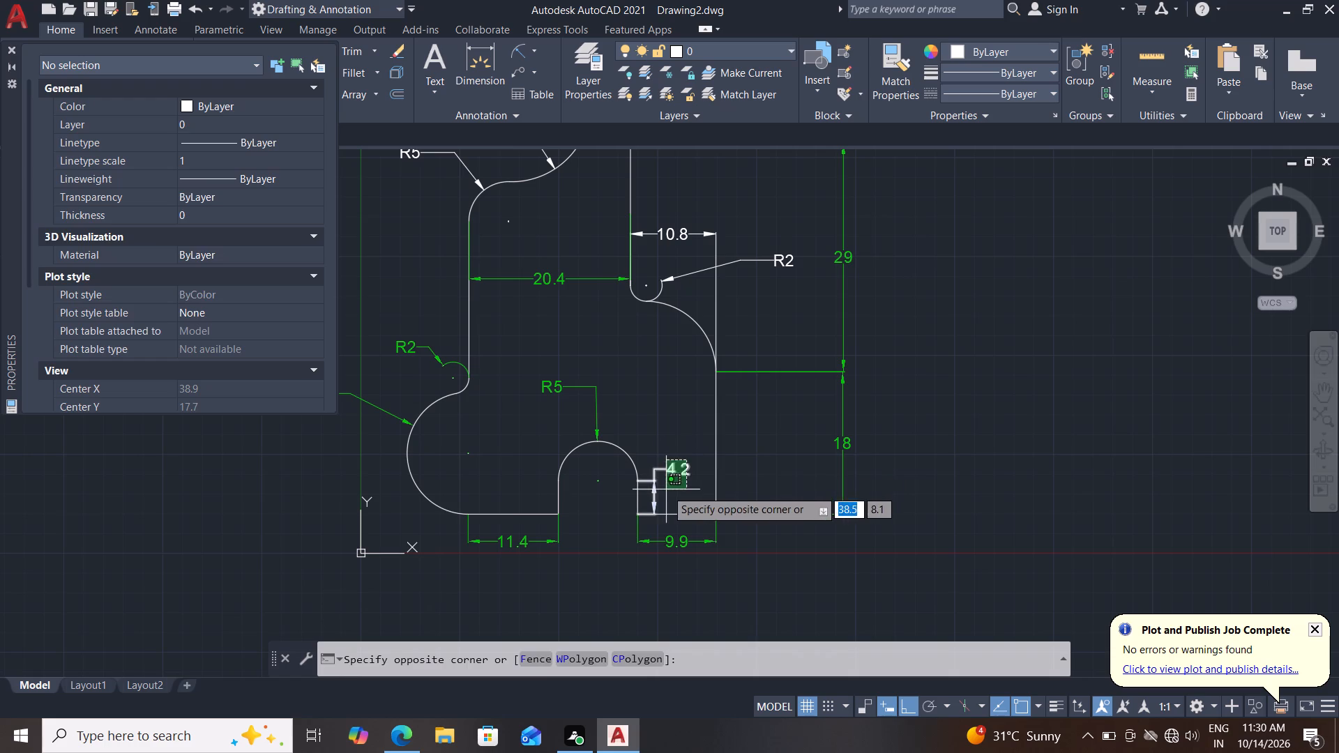
pyautogui.click(666, 489)
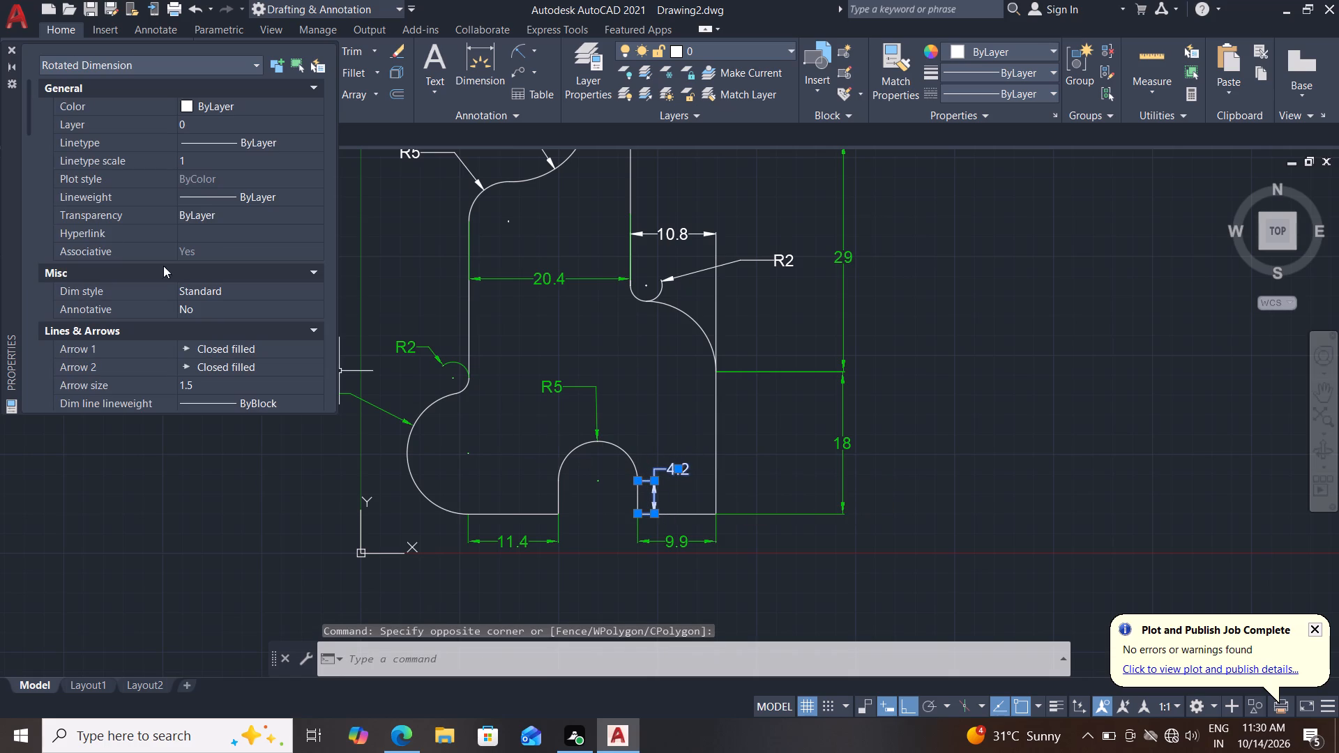
pyautogui.doubleClick(199, 109)
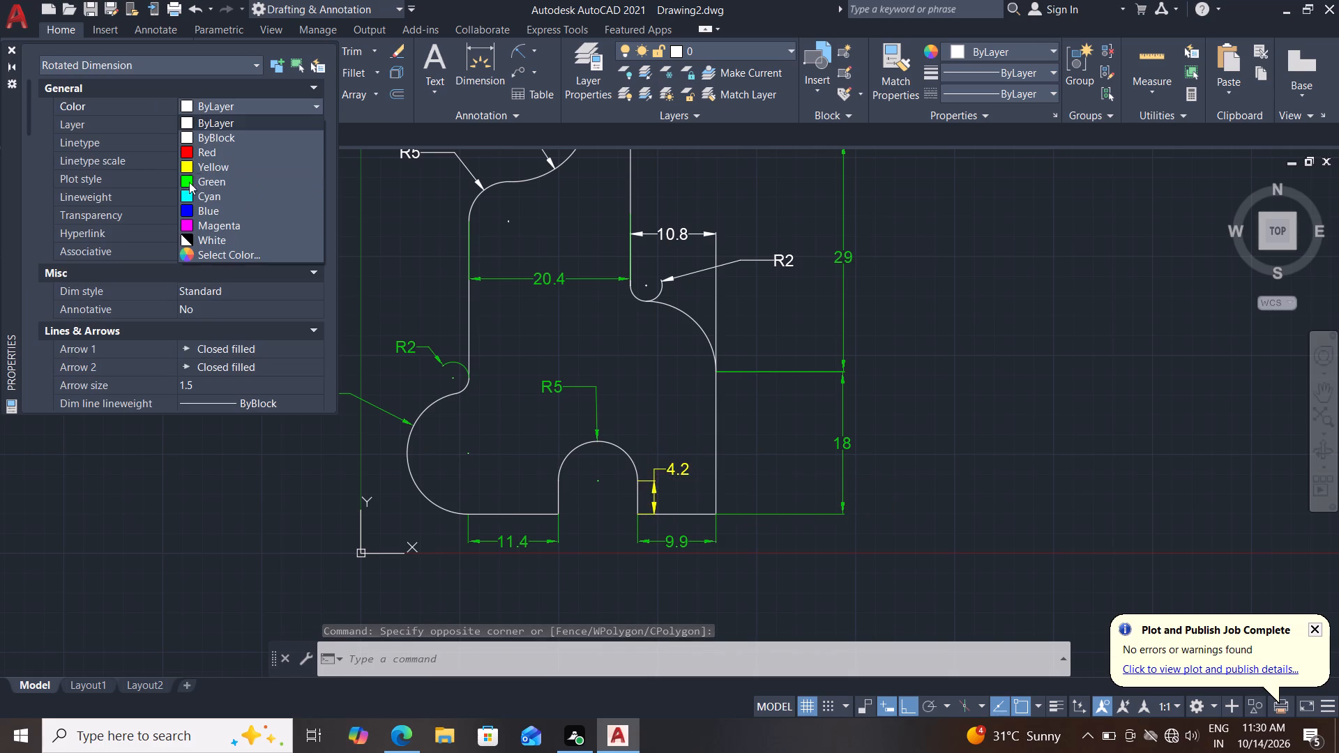
pyautogui.click(207, 183)
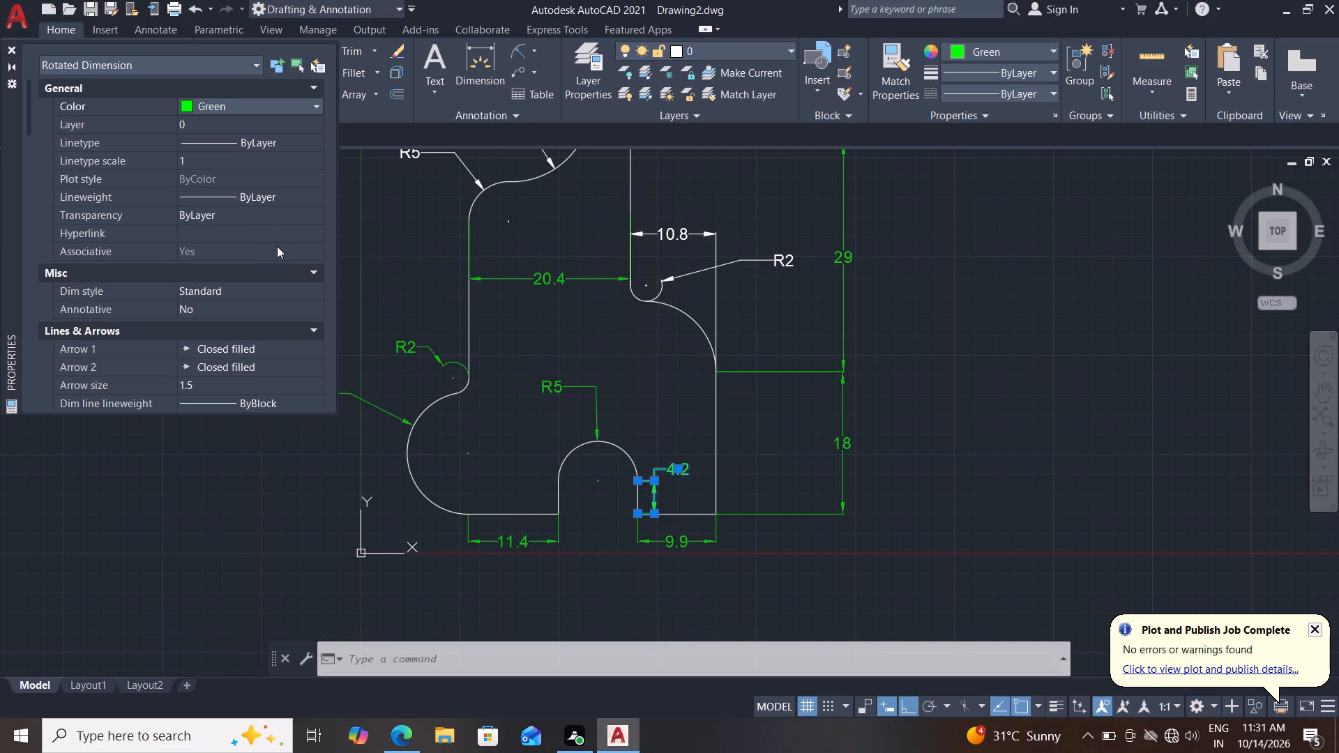
pyautogui.moveTo(215, 214); pyautogui.dragTo(137, 220)
pyautogui.write('30')
pyautogui.press('Return')
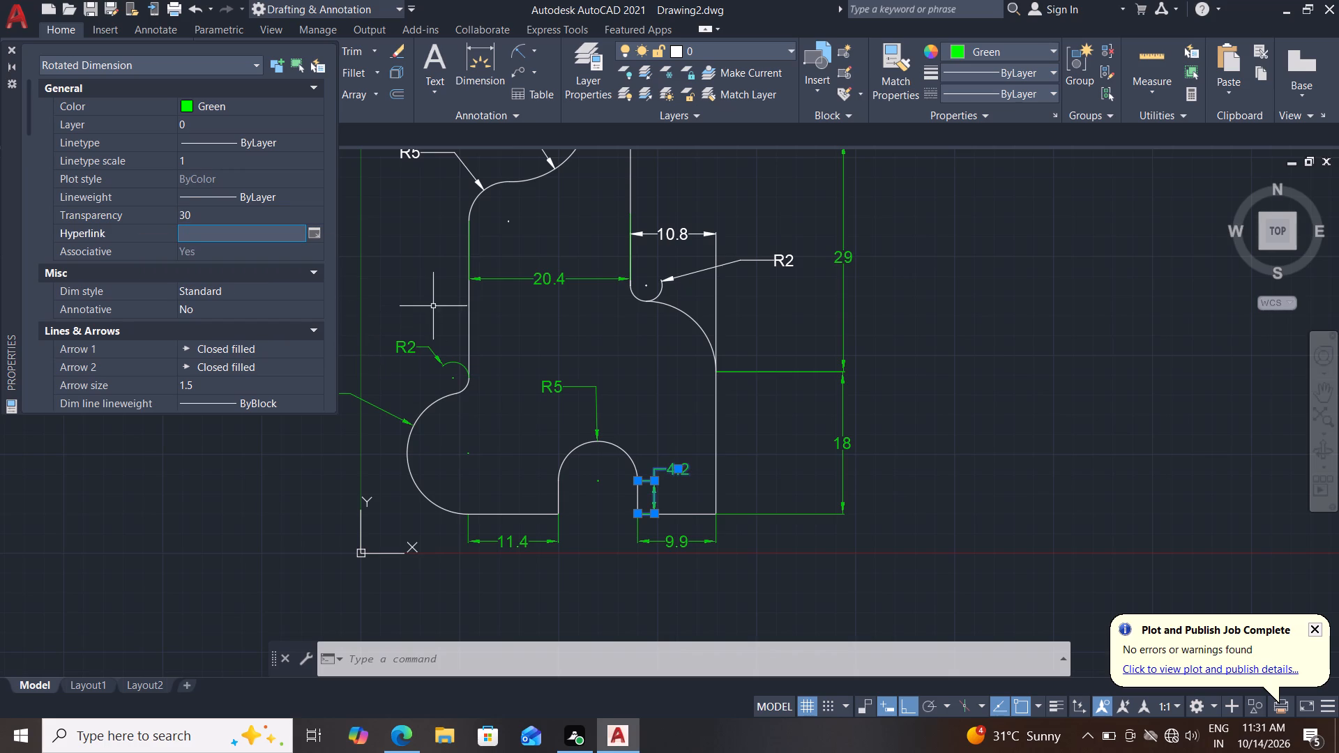
pyautogui.moveTo(540, 333); pyautogui.dragTo(535, 360, button='middle')
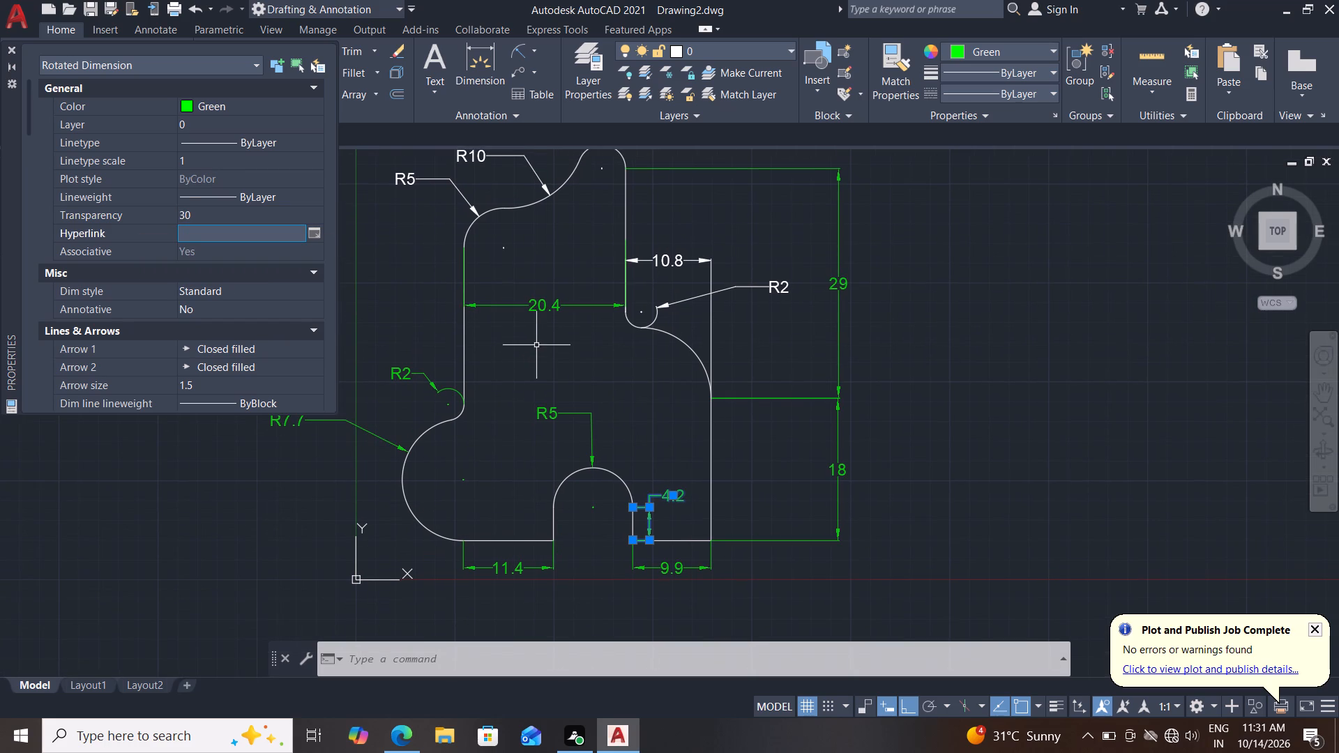
pyautogui.moveTo(542, 325); pyautogui.dragTo(542, 315, button='middle')
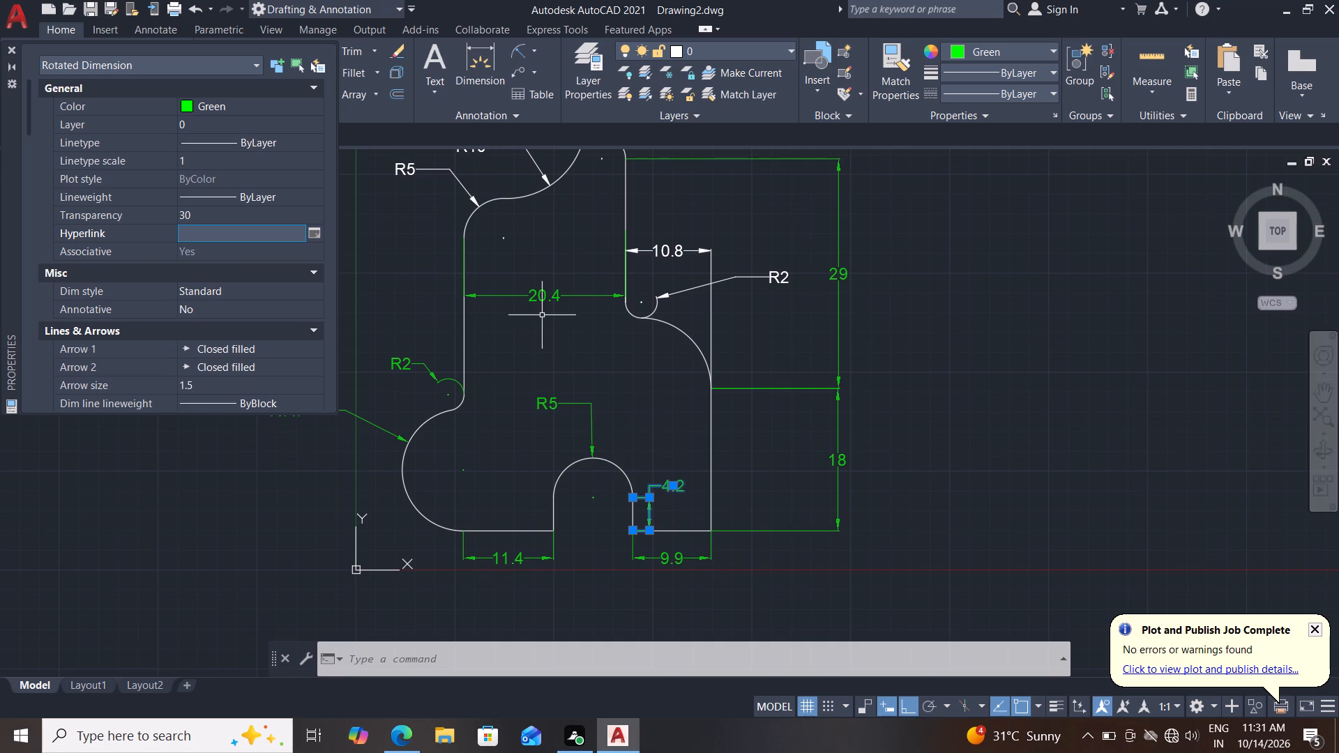
pyautogui.moveTo(536, 335); pyautogui.dragTo(519, 400, button='middle')
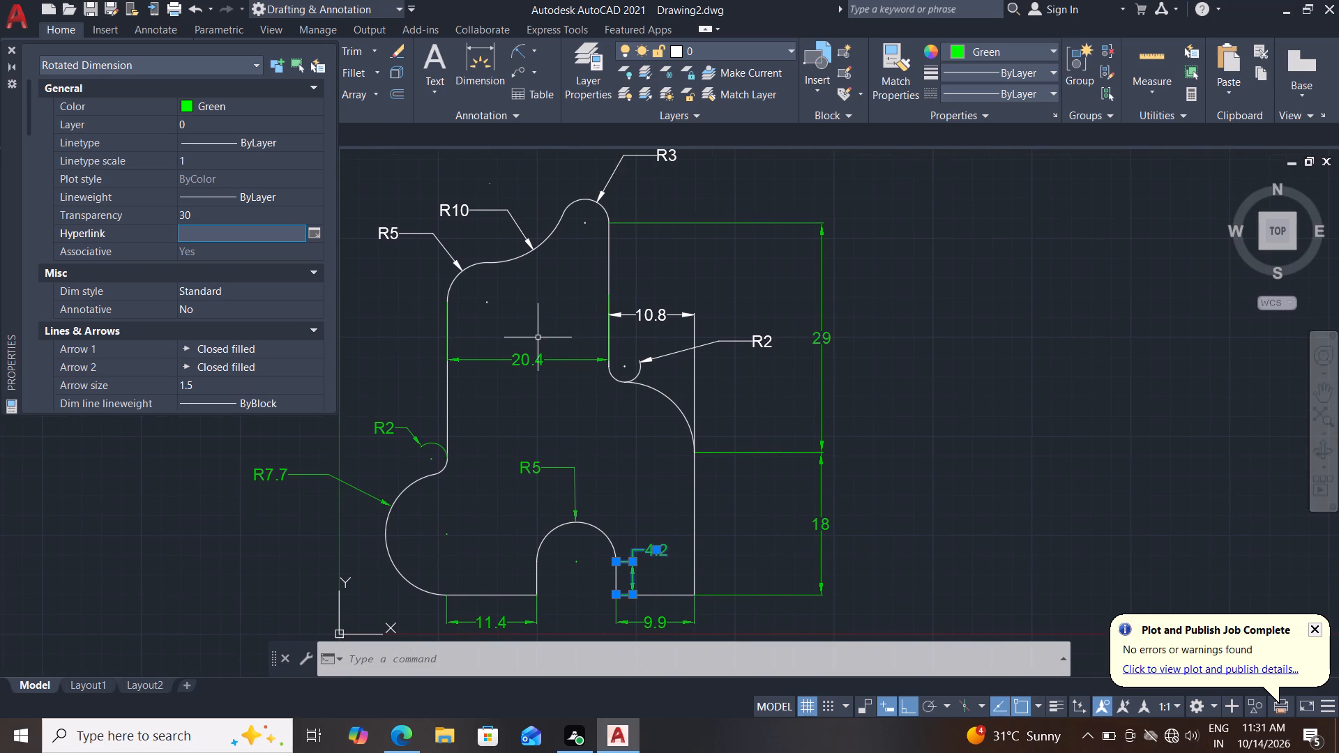
pyautogui.press('Escape')
pyautogui.press('Escape')
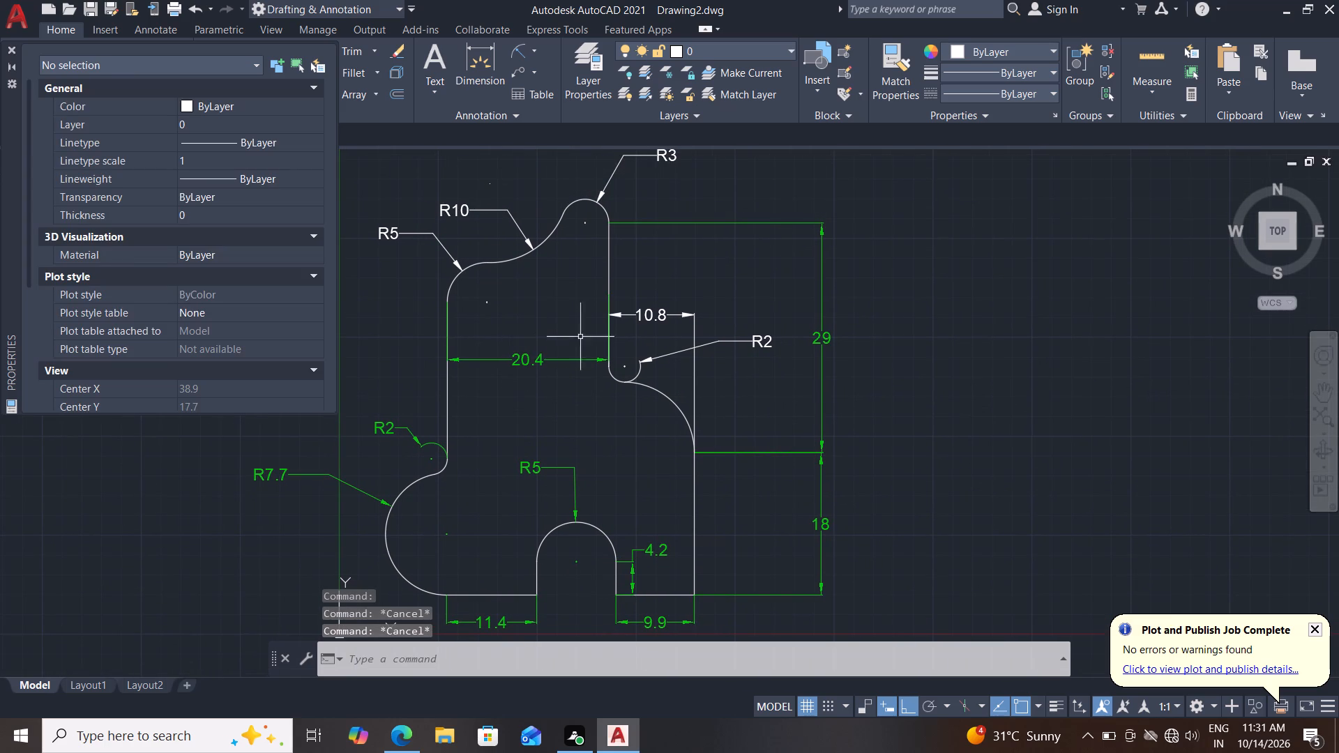
# Change the radius dimension of the small fillet at the step on the profile's right side to Green with a transparency of 30.
pyautogui.click(772, 326)
pyautogui.click(754, 370)
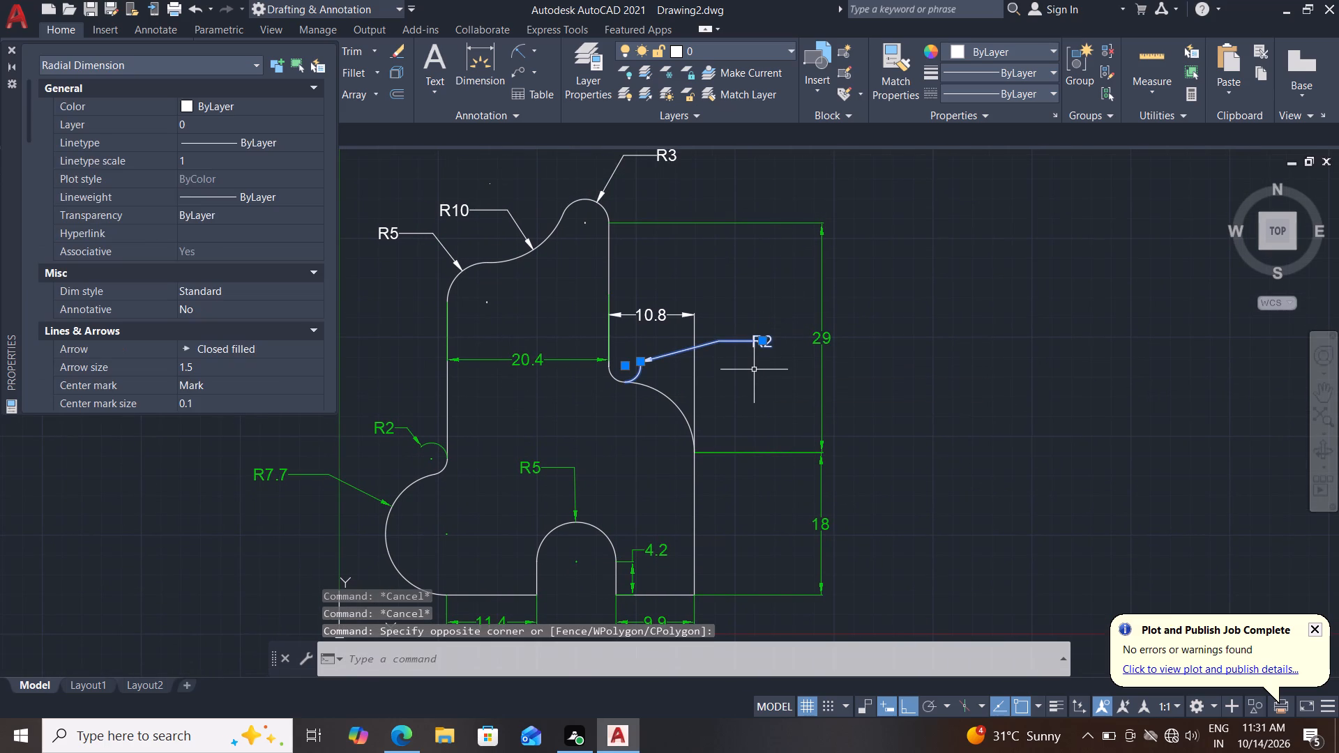
pyautogui.doubleClick(239, 105)
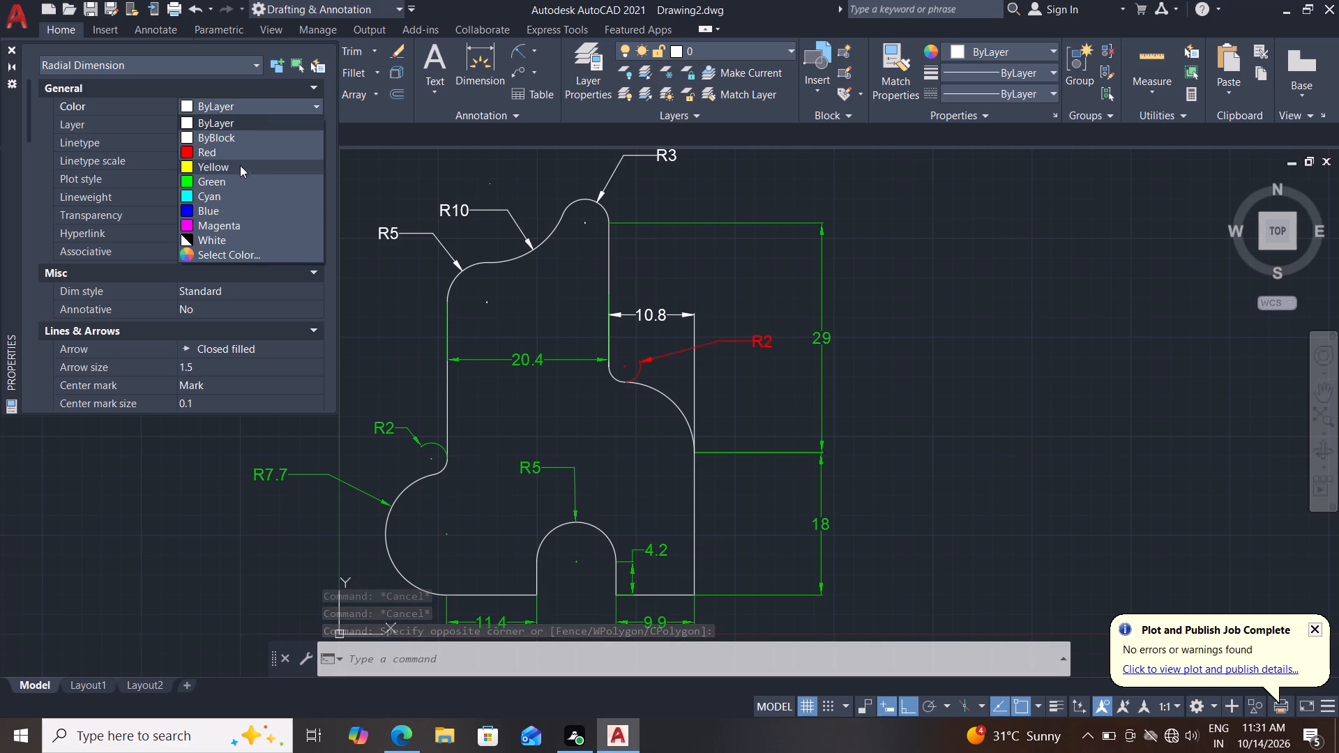
pyautogui.click(228, 185)
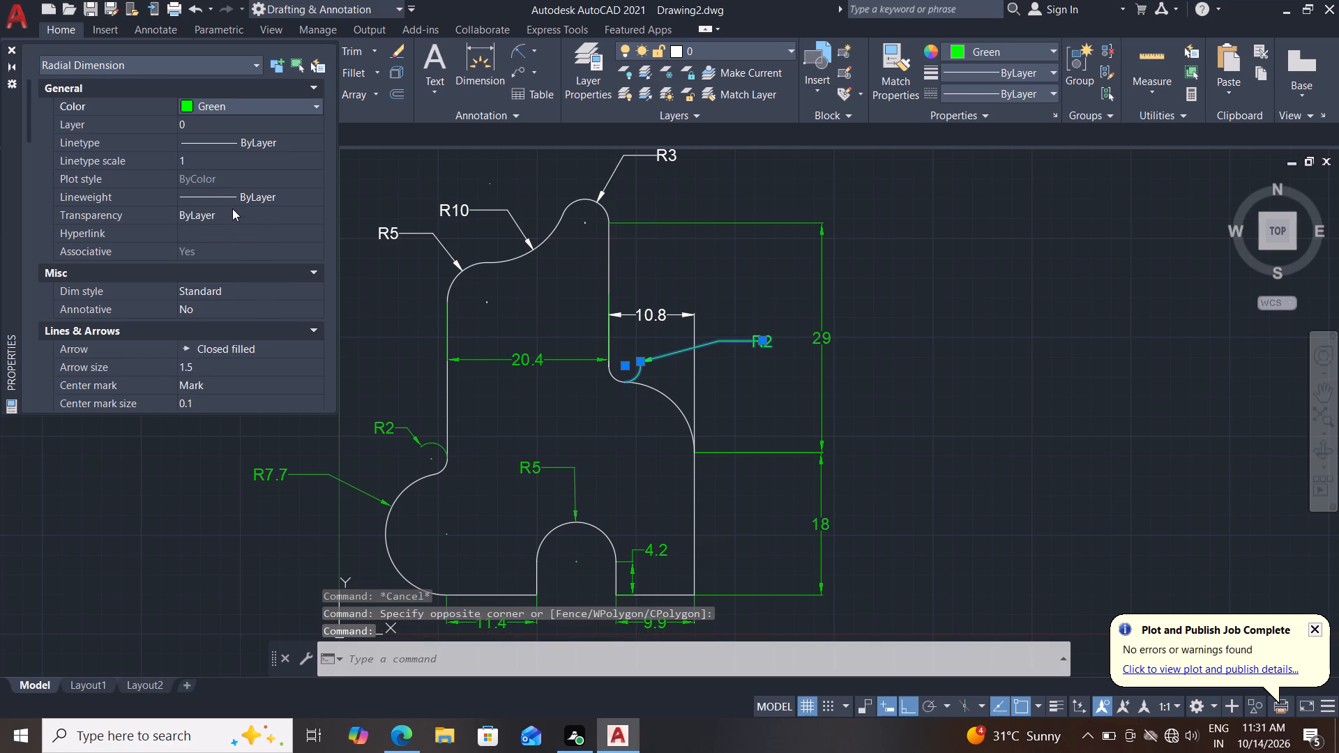
pyautogui.moveTo(232, 208); pyautogui.dragTo(99, 220)
pyautogui.write('30')
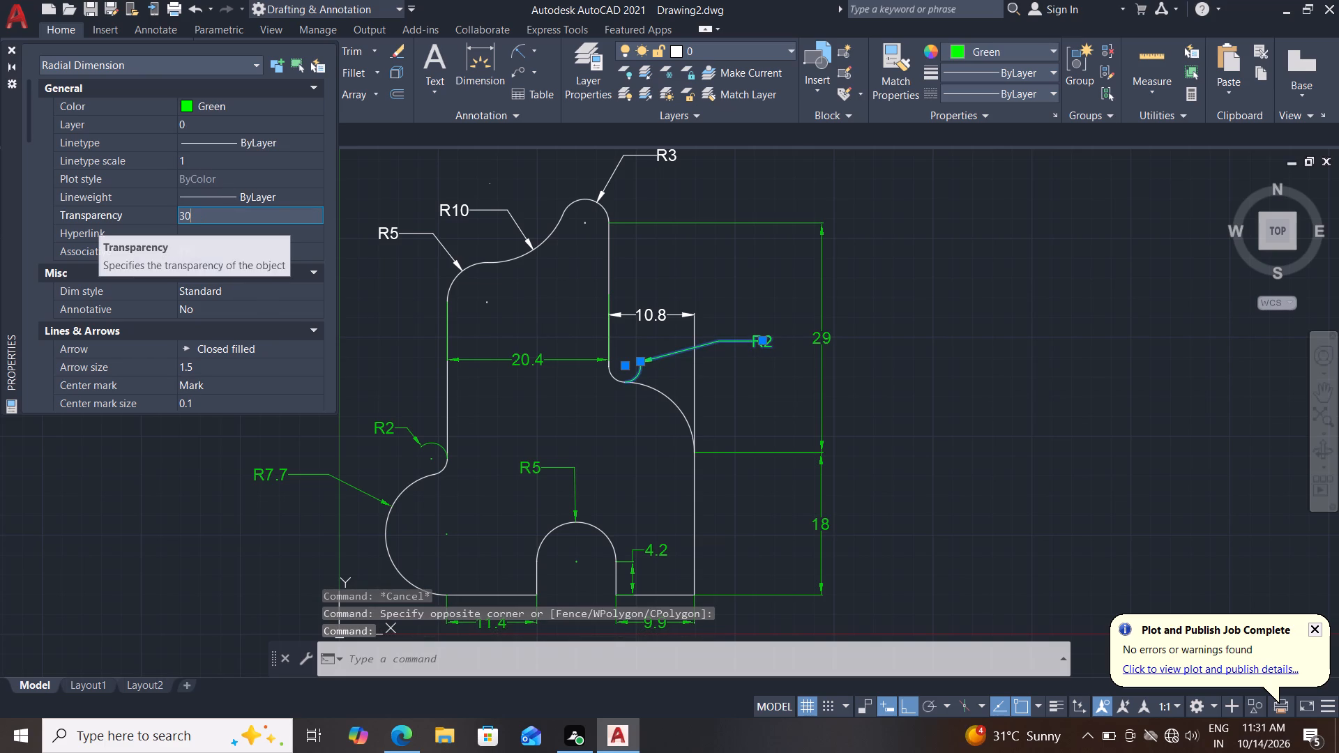
pyautogui.press('Return')
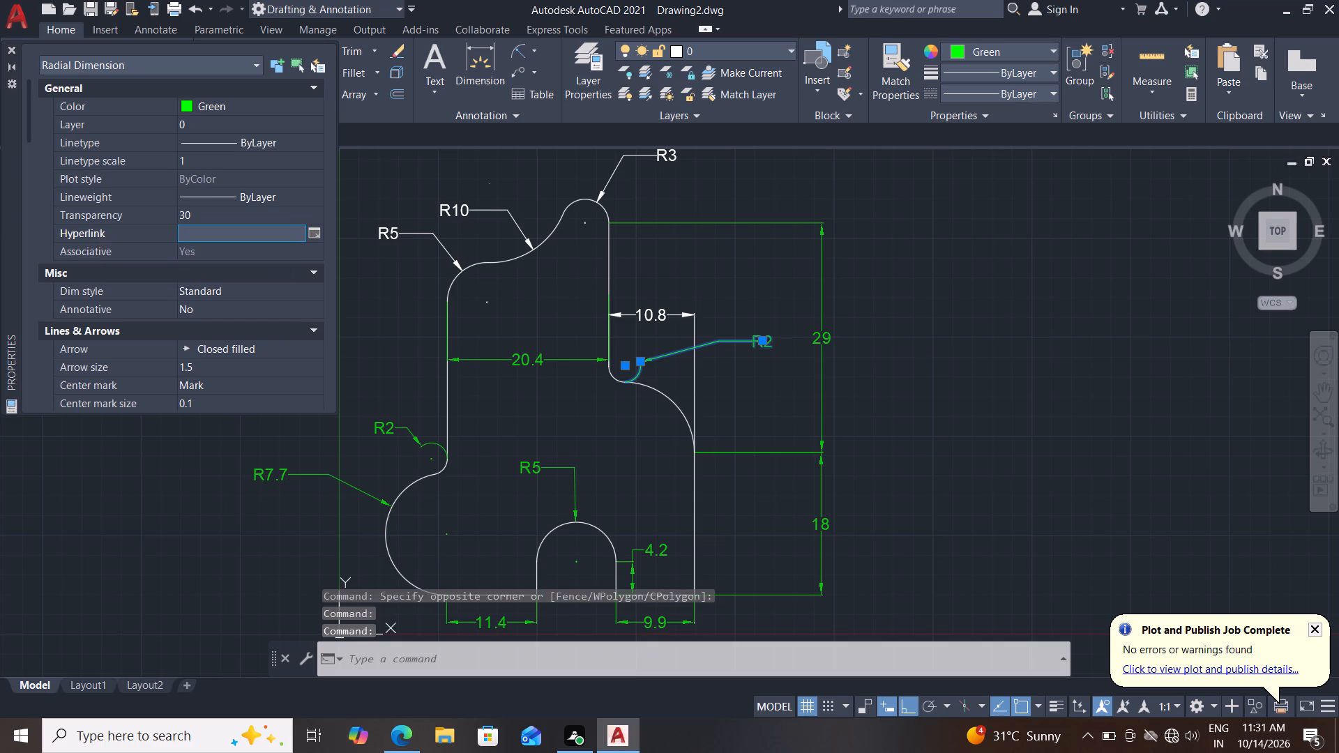
pyautogui.press('Escape')
pyautogui.press('Escape')
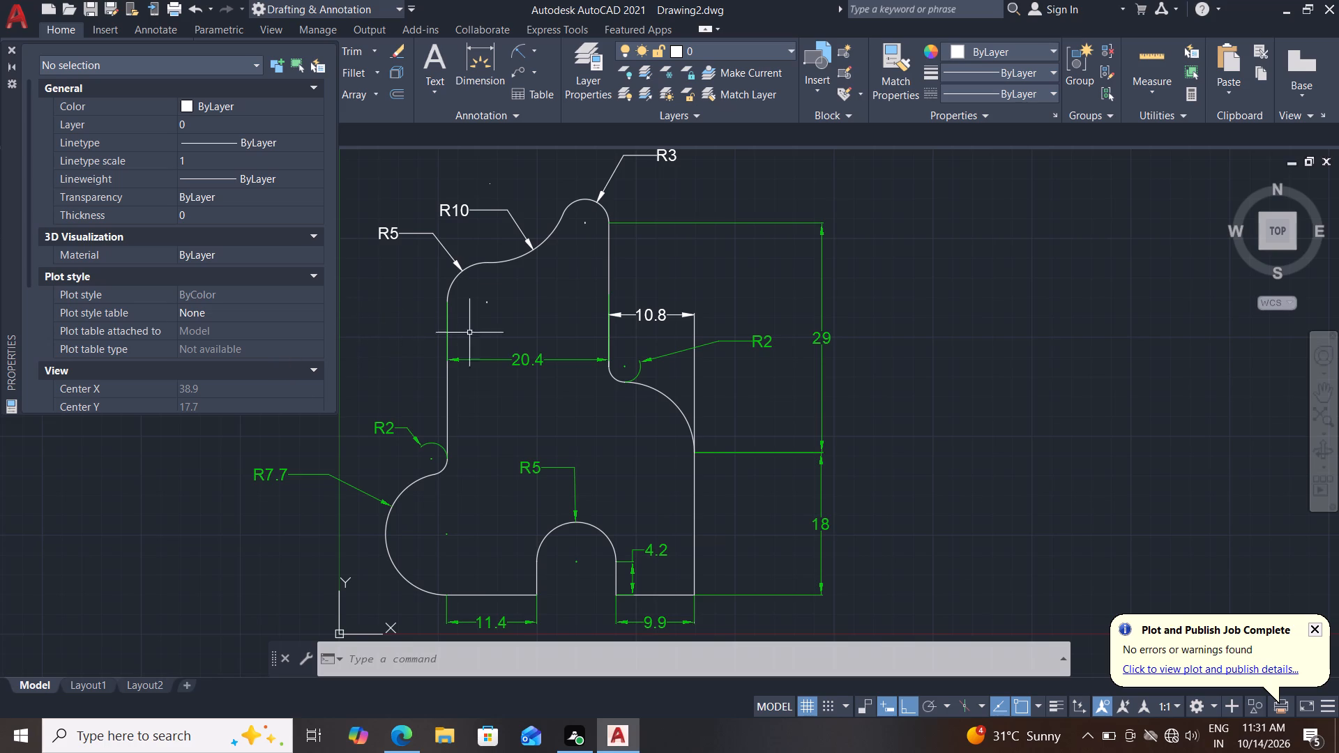
# Change the horizontal dimension across the step on the profile's right side to Green with a transparency of 30.
pyautogui.moveTo(711, 287); pyautogui.dragTo(703, 288)
pyautogui.click(665, 340)
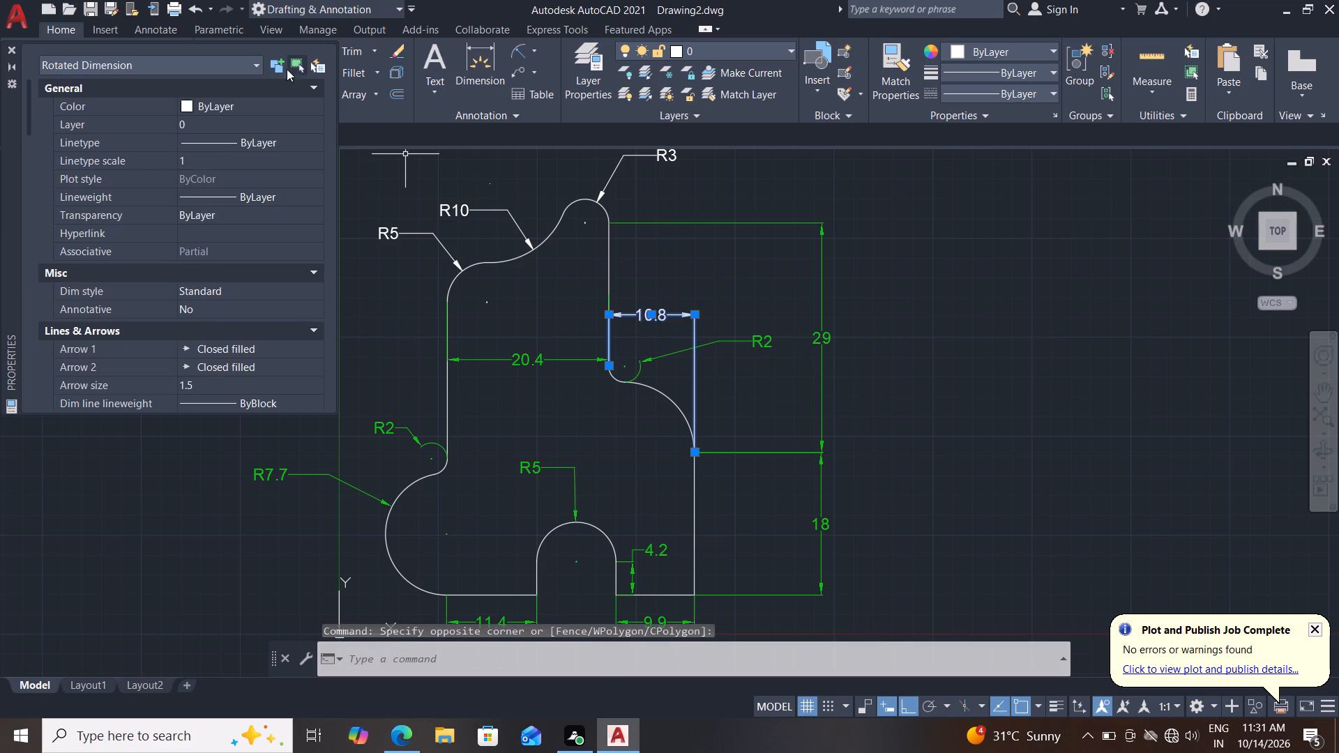
pyautogui.doubleClick(238, 106)
pyautogui.click(197, 178)
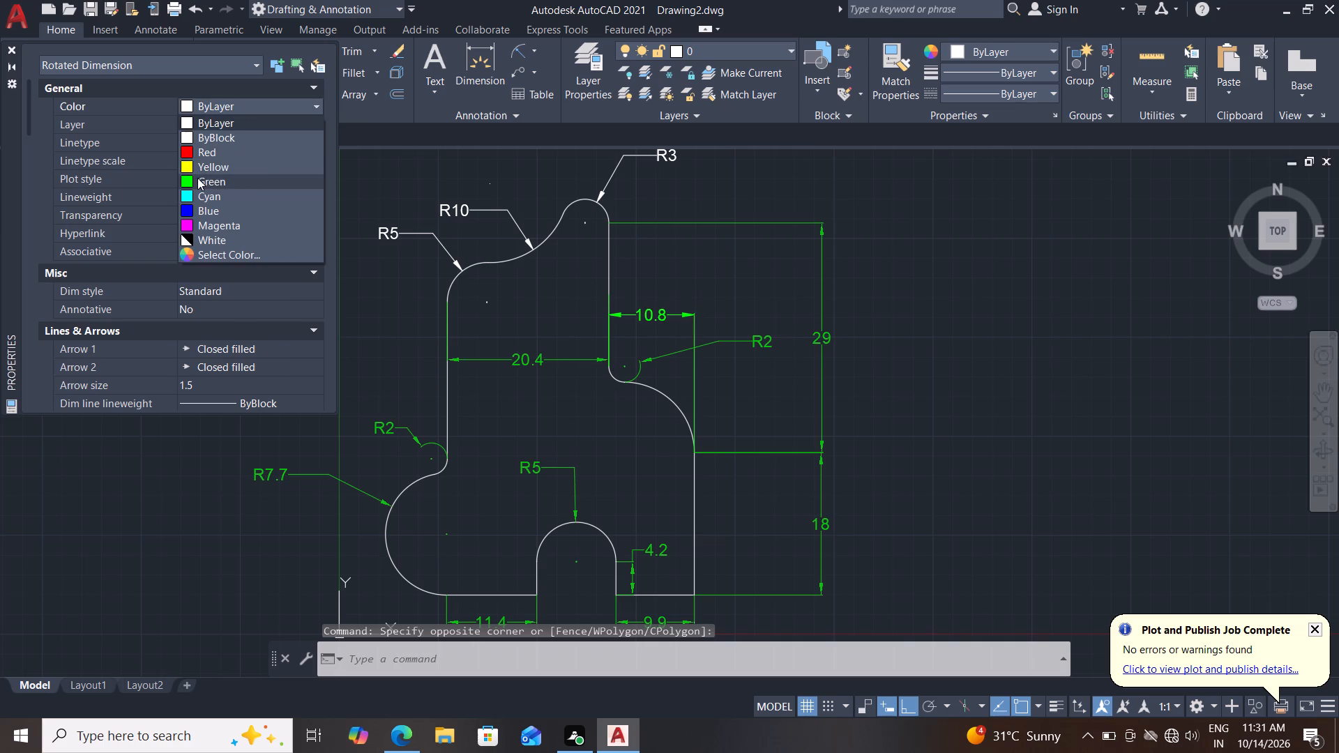
pyautogui.moveTo(229, 216); pyautogui.dragTo(139, 213)
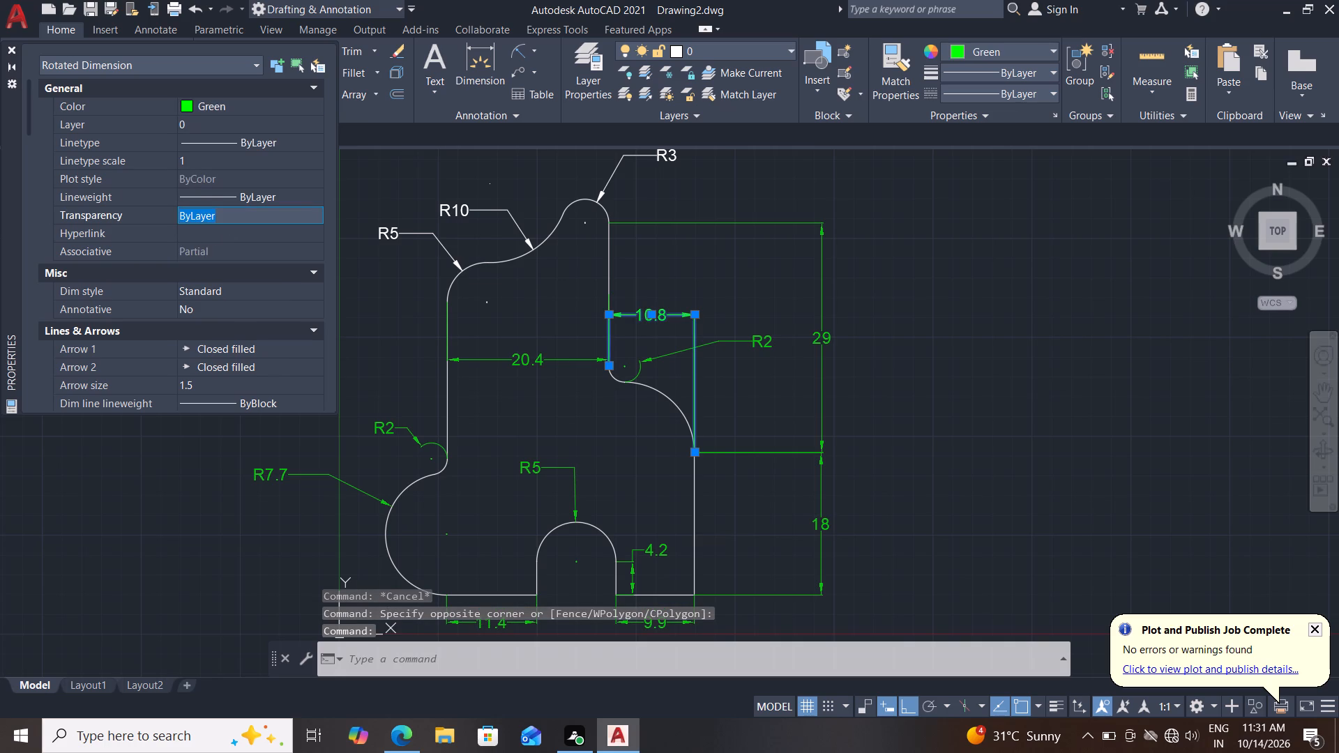
pyautogui.write('30')
pyautogui.press('Return')
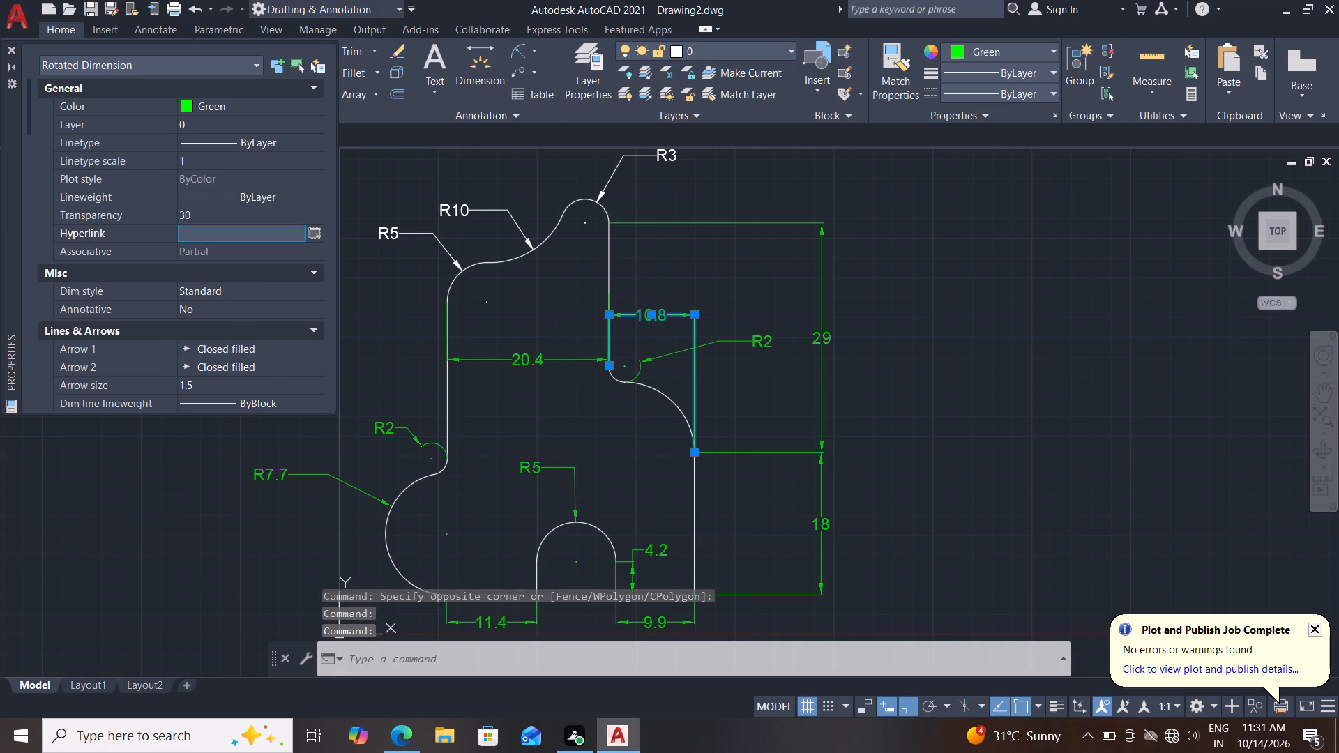
pyautogui.press('Escape')
pyautogui.press('Escape')
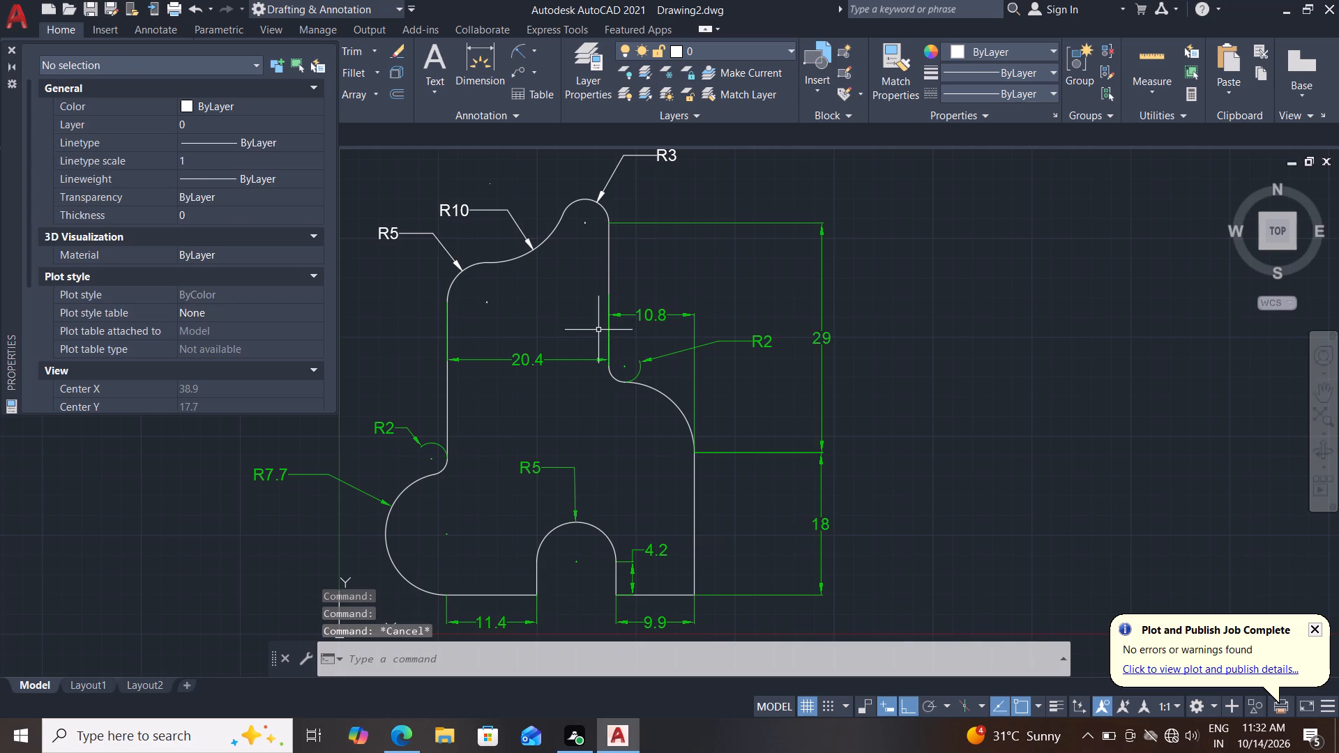
# Change the radius dimension of the profile's rounded upper-left corner to Green with a transparency of 30.
pyautogui.moveTo(388, 201); pyautogui.dragTo(398, 201)
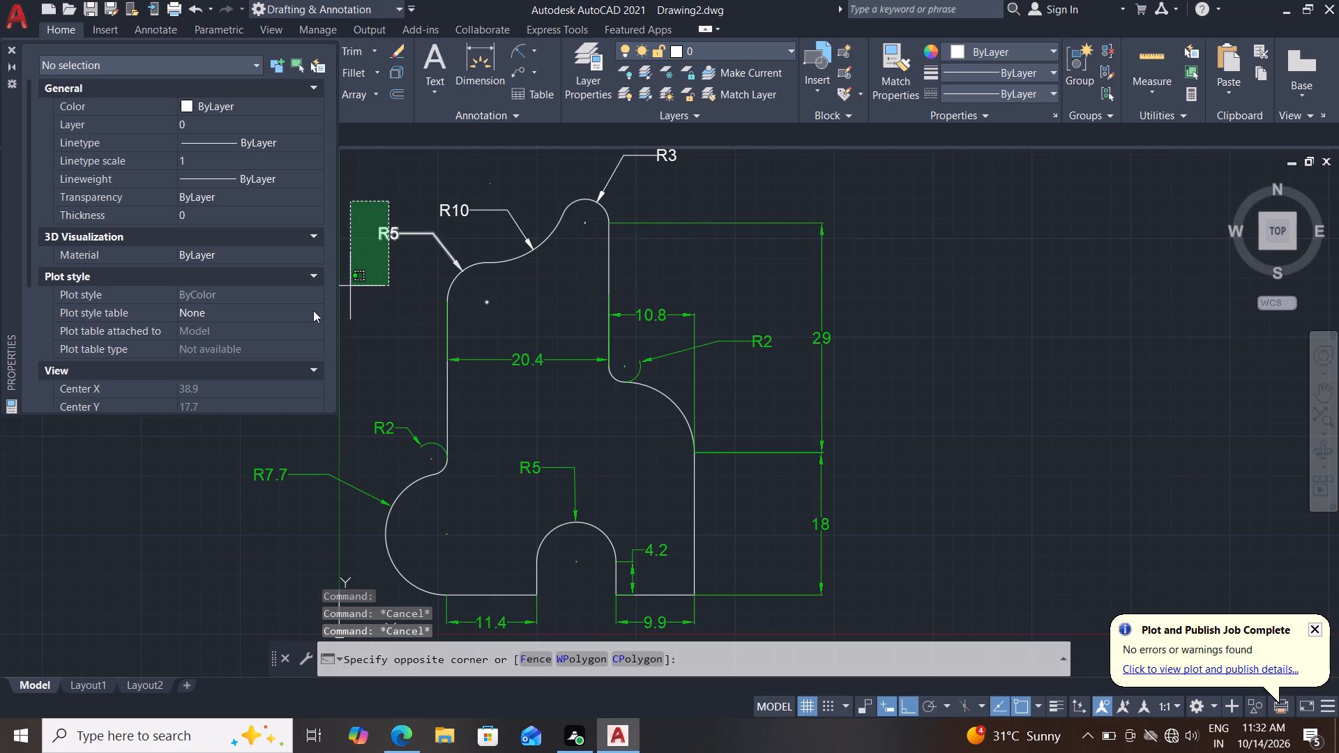
pyautogui.click(361, 281)
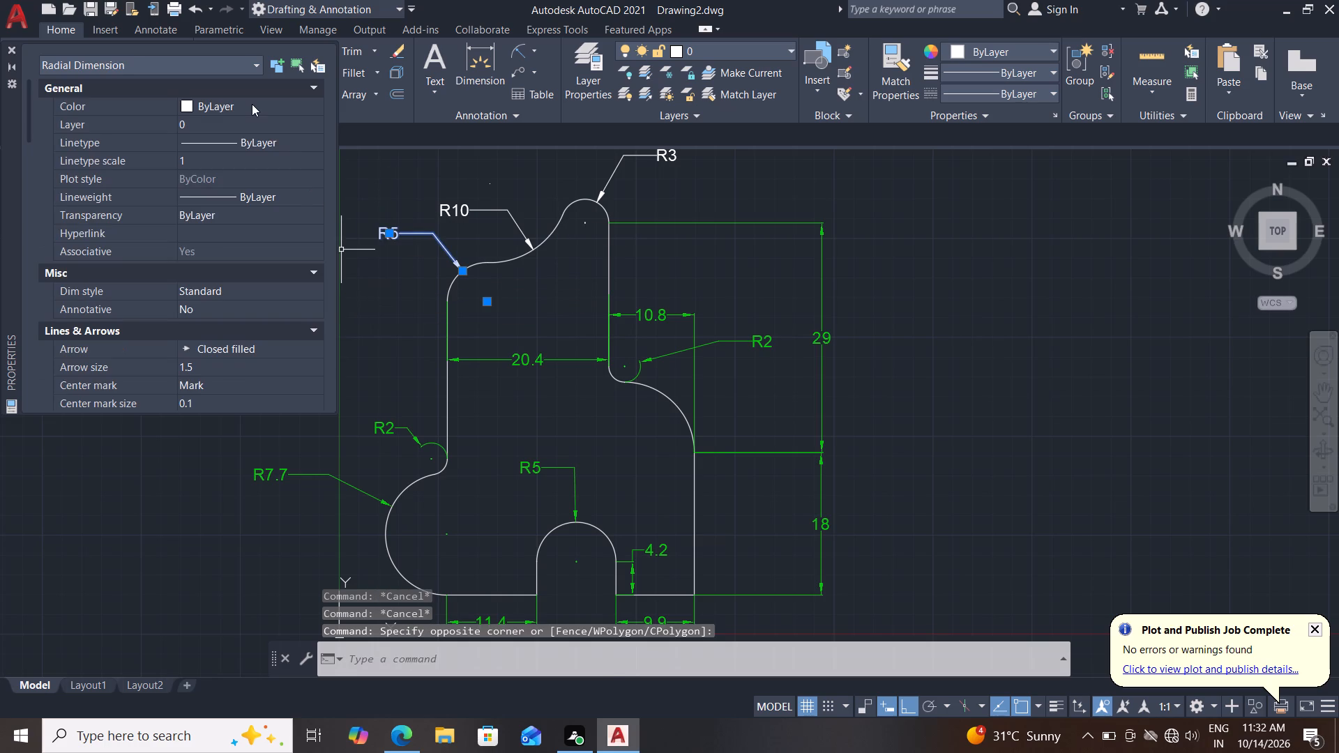
pyautogui.doubleClick(252, 104)
pyautogui.click(206, 179)
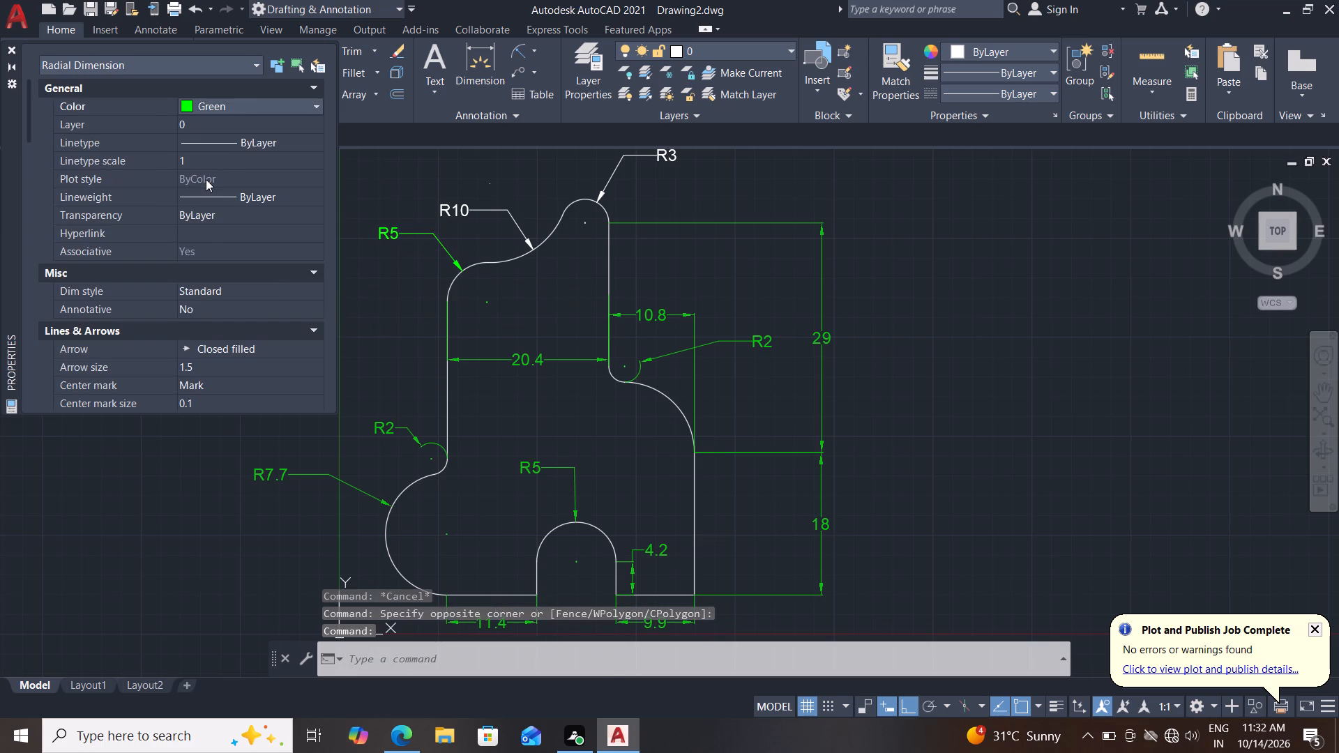
pyautogui.moveTo(225, 209); pyautogui.dragTo(148, 210)
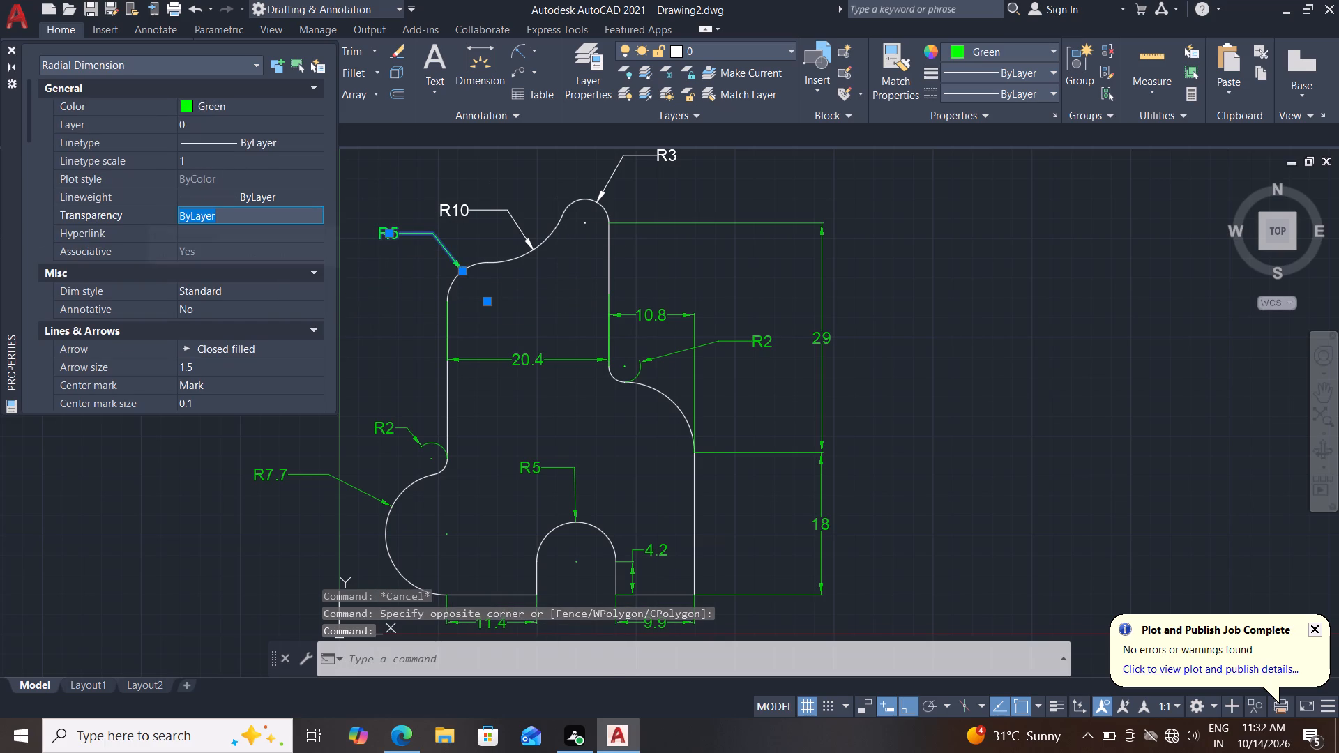
pyautogui.write('30')
pyautogui.press('Return')
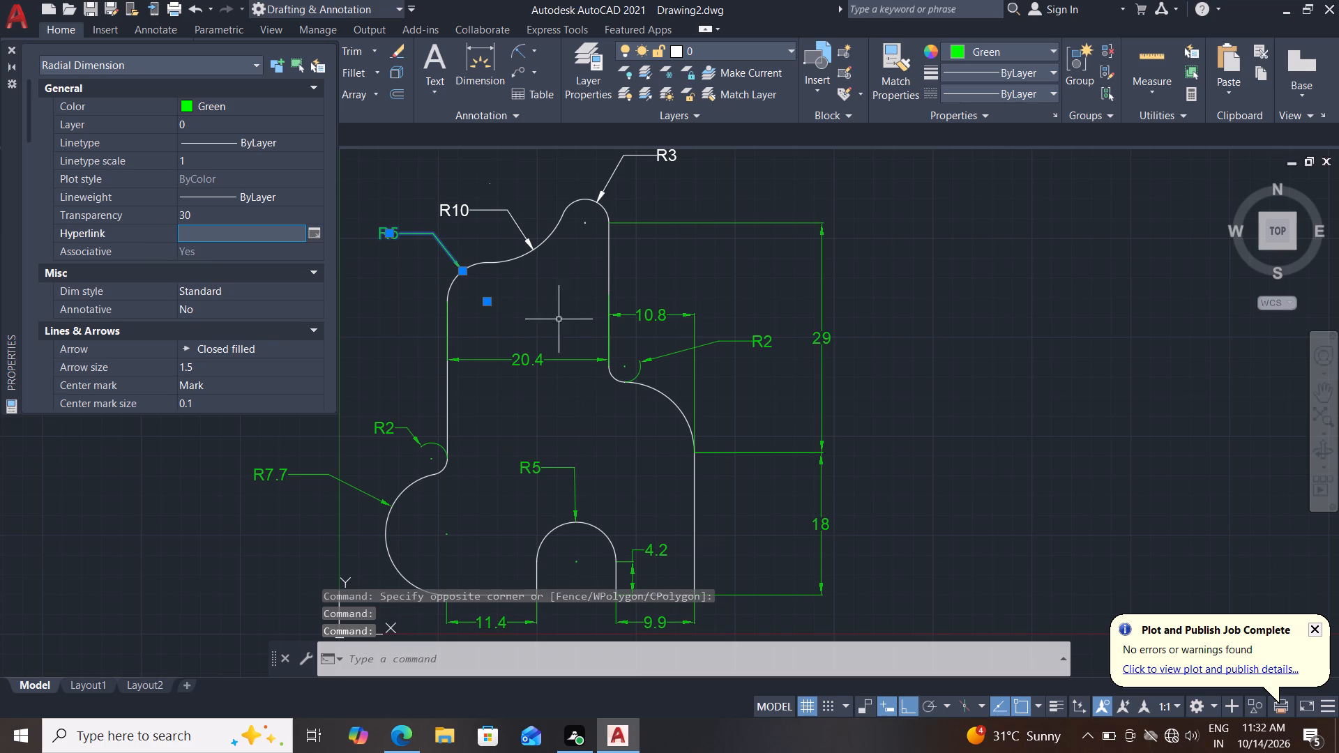
pyautogui.moveTo(559, 319); pyautogui.dragTo(567, 317, button='middle')
pyautogui.press('Escape')
pyautogui.press('Escape')
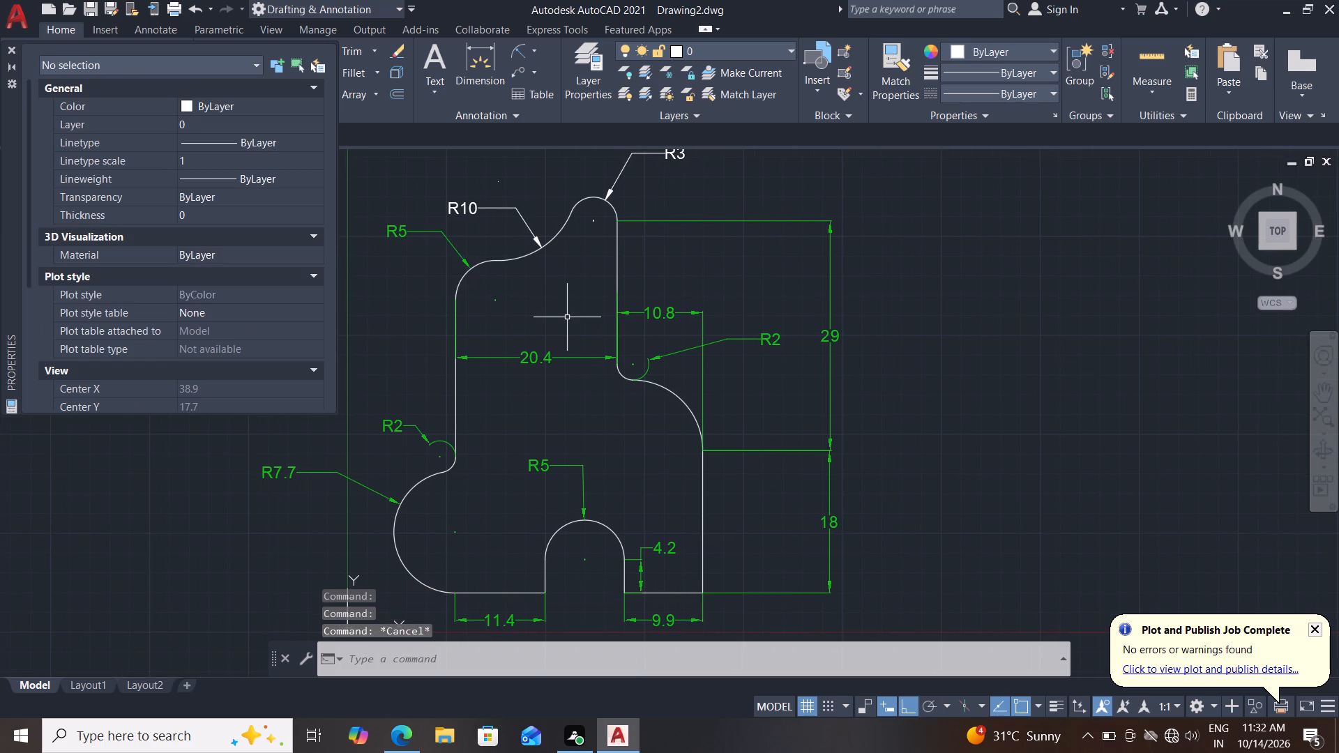
# Change the radius dimension of the concave arc leading up to the top lobe to Green with a transparency of 30.
pyautogui.moveTo(591, 299); pyautogui.dragTo(591, 353, button='middle')
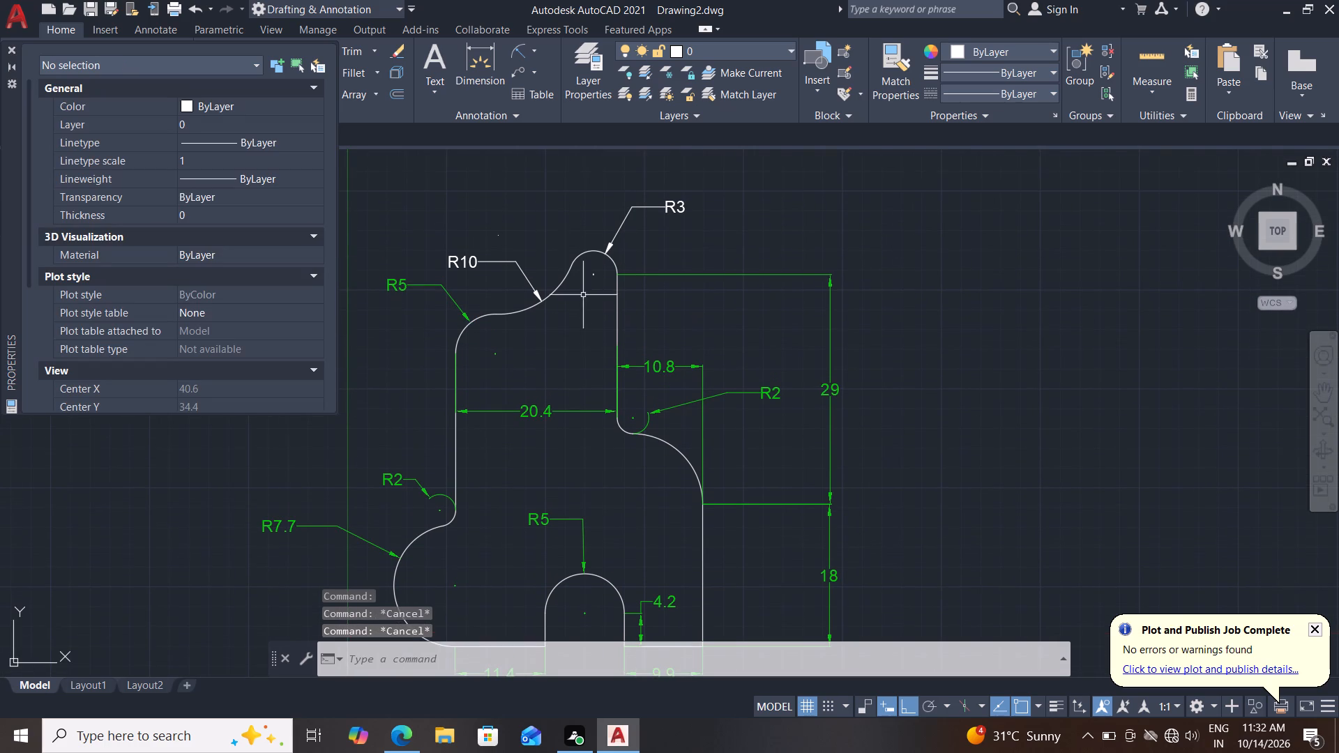
pyautogui.click(523, 233)
pyautogui.click(501, 275)
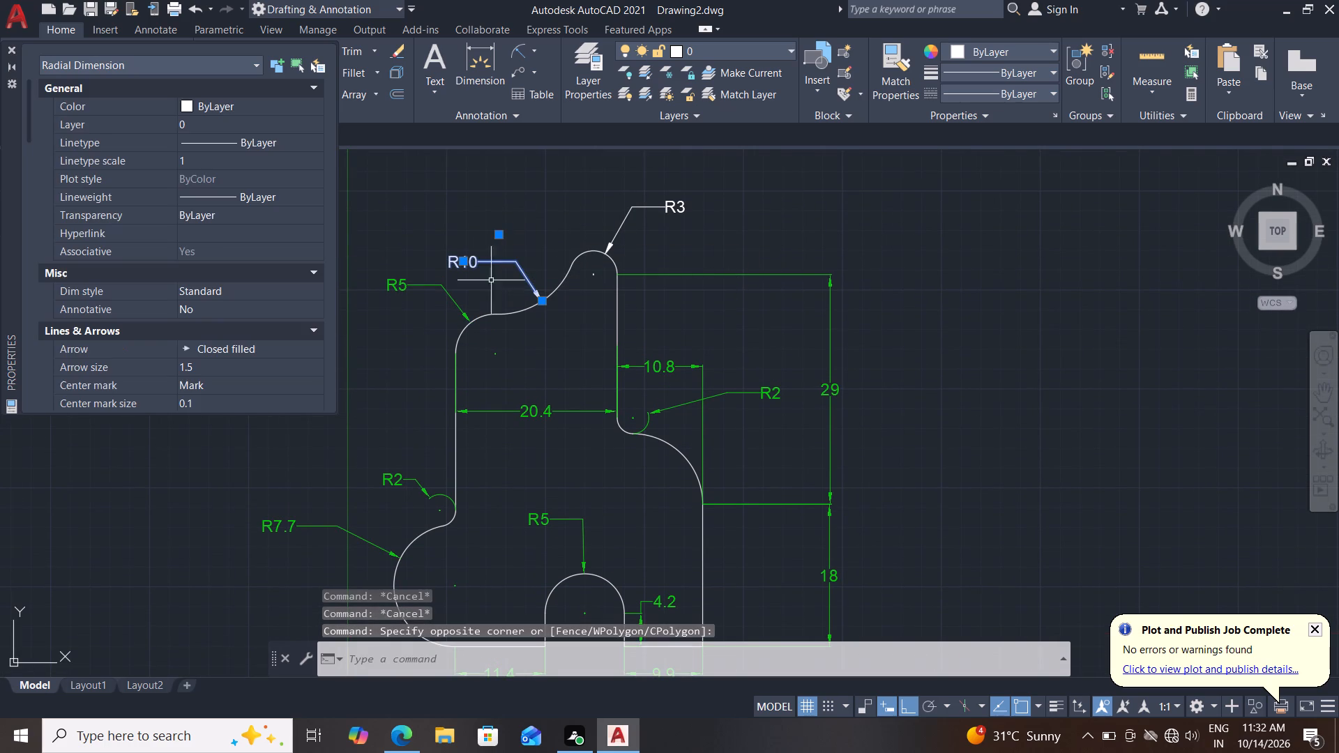
pyautogui.doubleClick(215, 107)
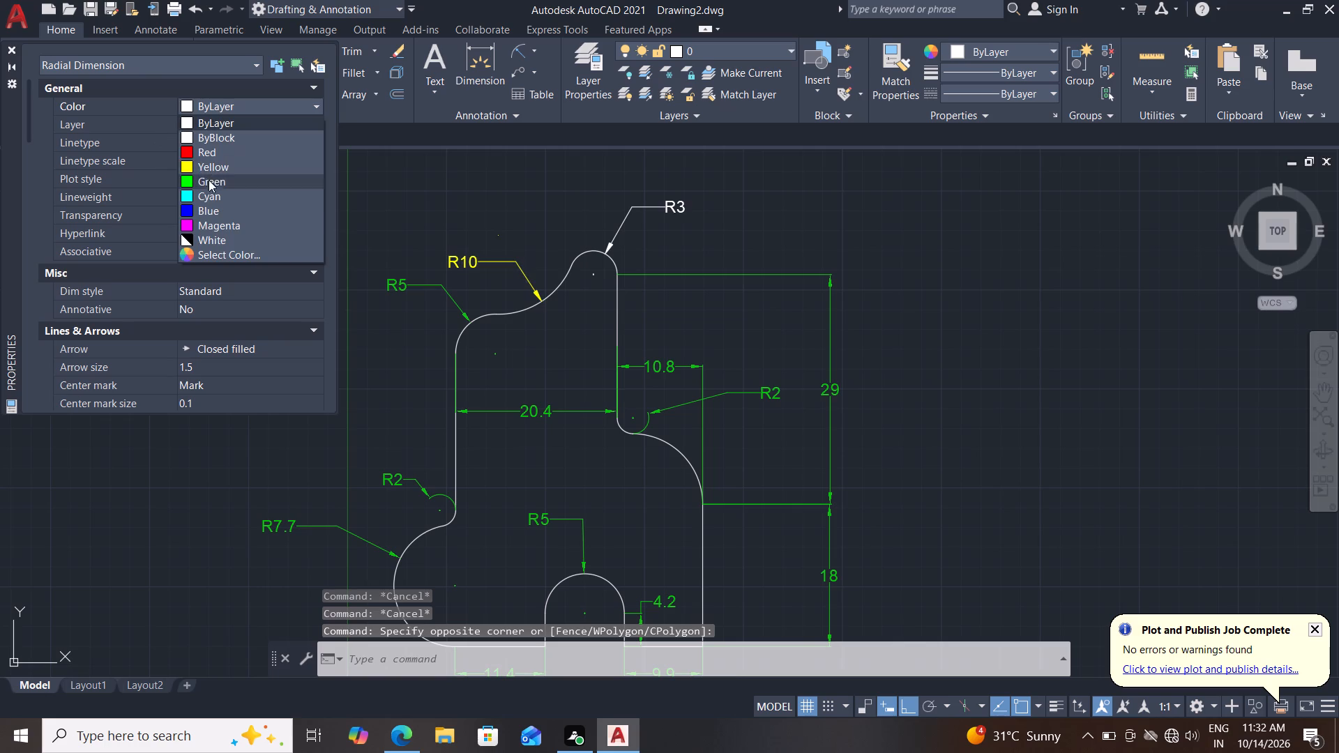
pyautogui.moveTo(207, 190); pyautogui.dragTo(219, 183)
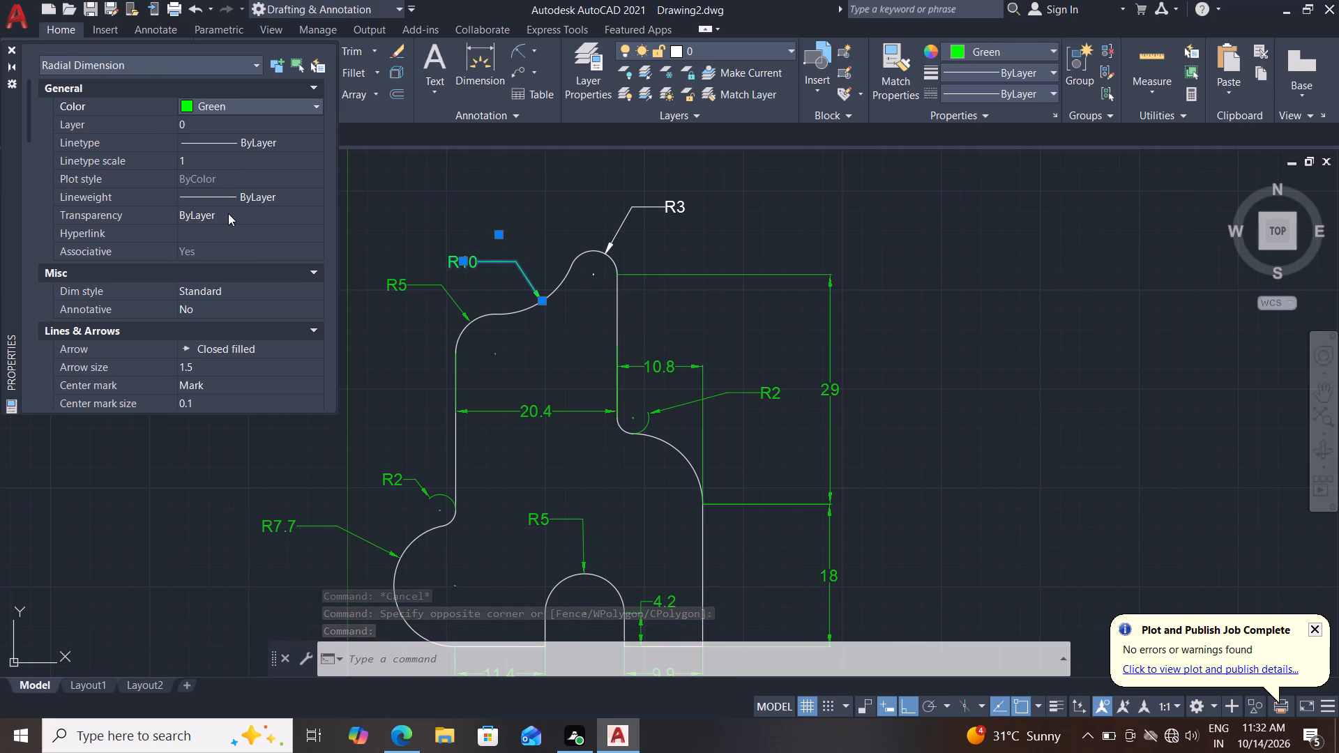
pyautogui.moveTo(228, 213); pyautogui.dragTo(144, 215)
pyautogui.write('30')
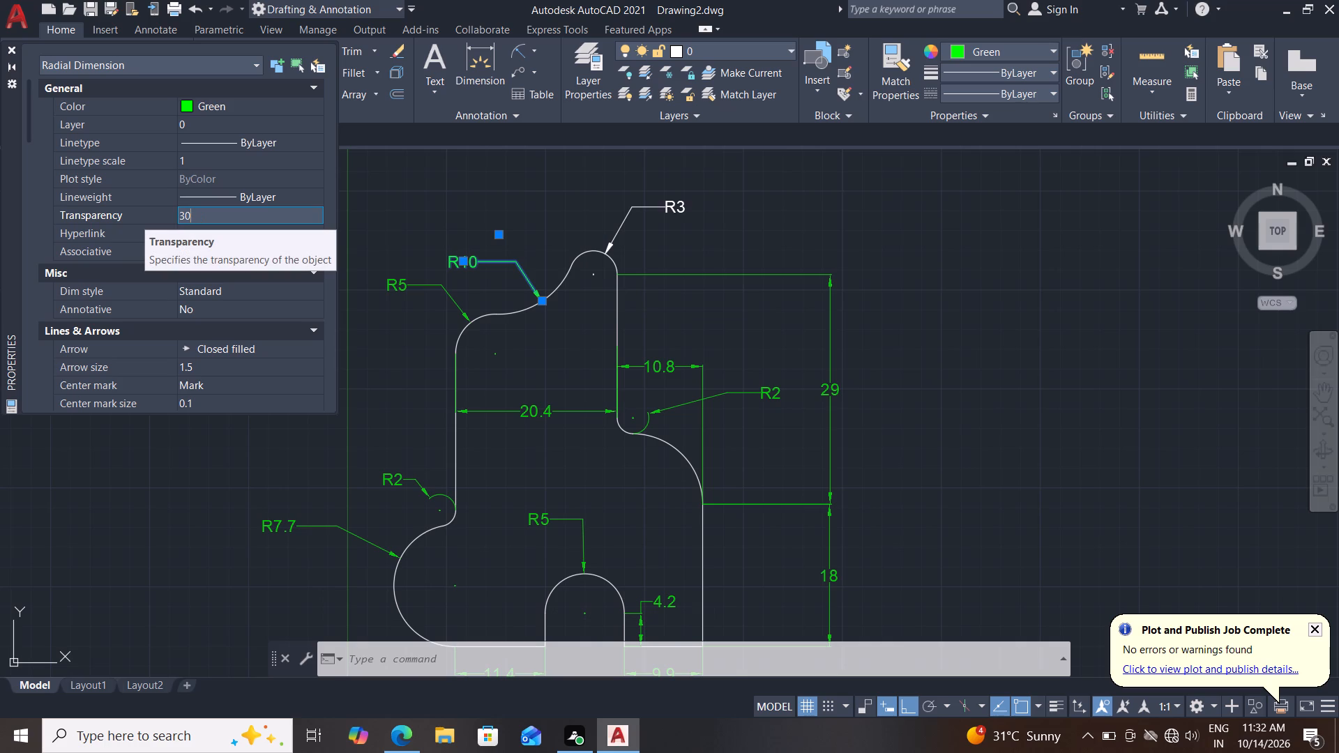
pyautogui.press('Return')
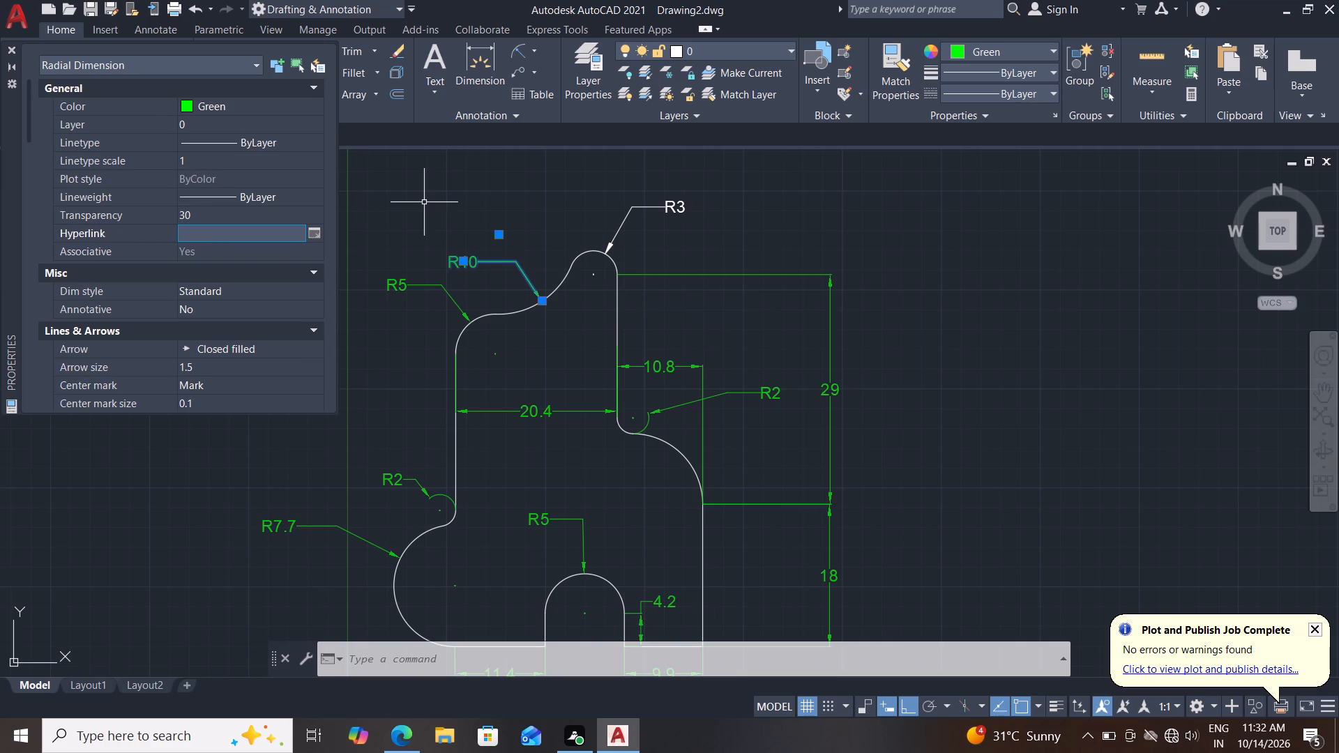
pyautogui.press('Escape')
pyautogui.press('Escape')
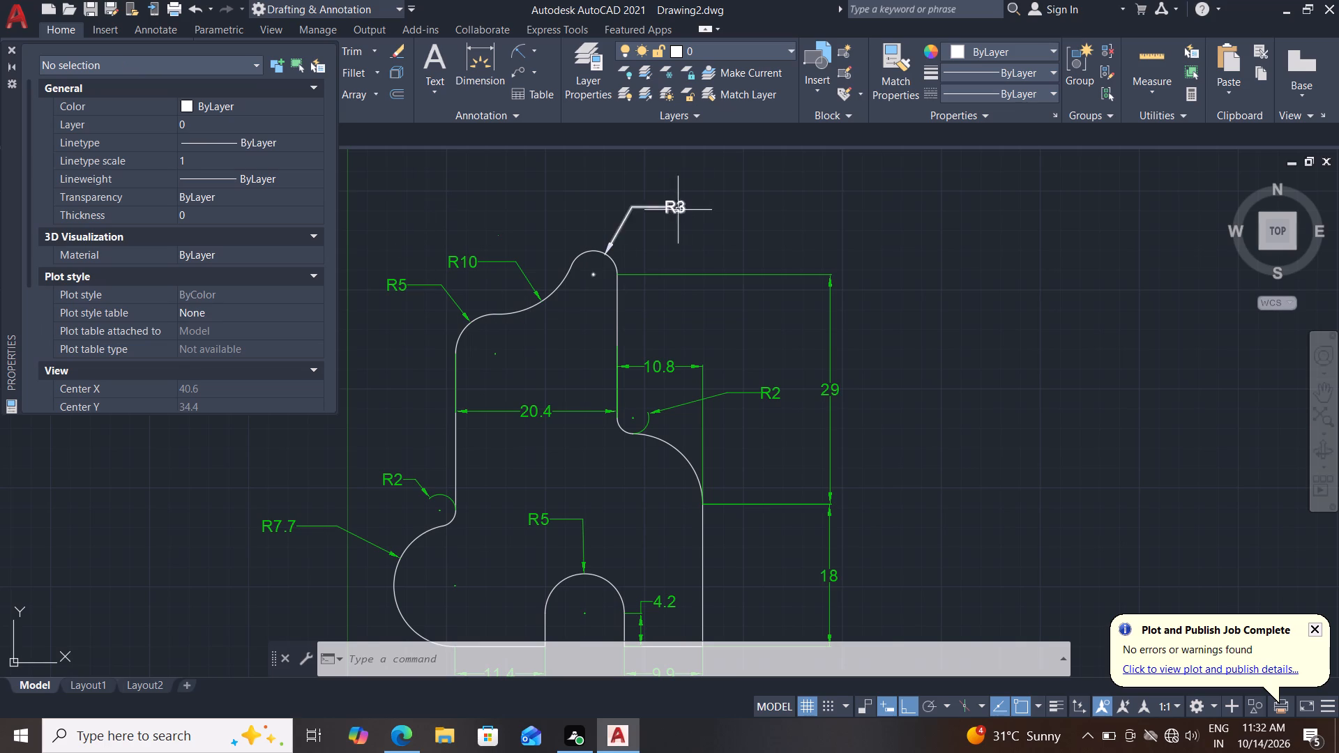
# Change the radius dimension of the rounded lobe at the profile's top to Green with a transparency of 30.
pyautogui.click(709, 194)
pyautogui.click(626, 211)
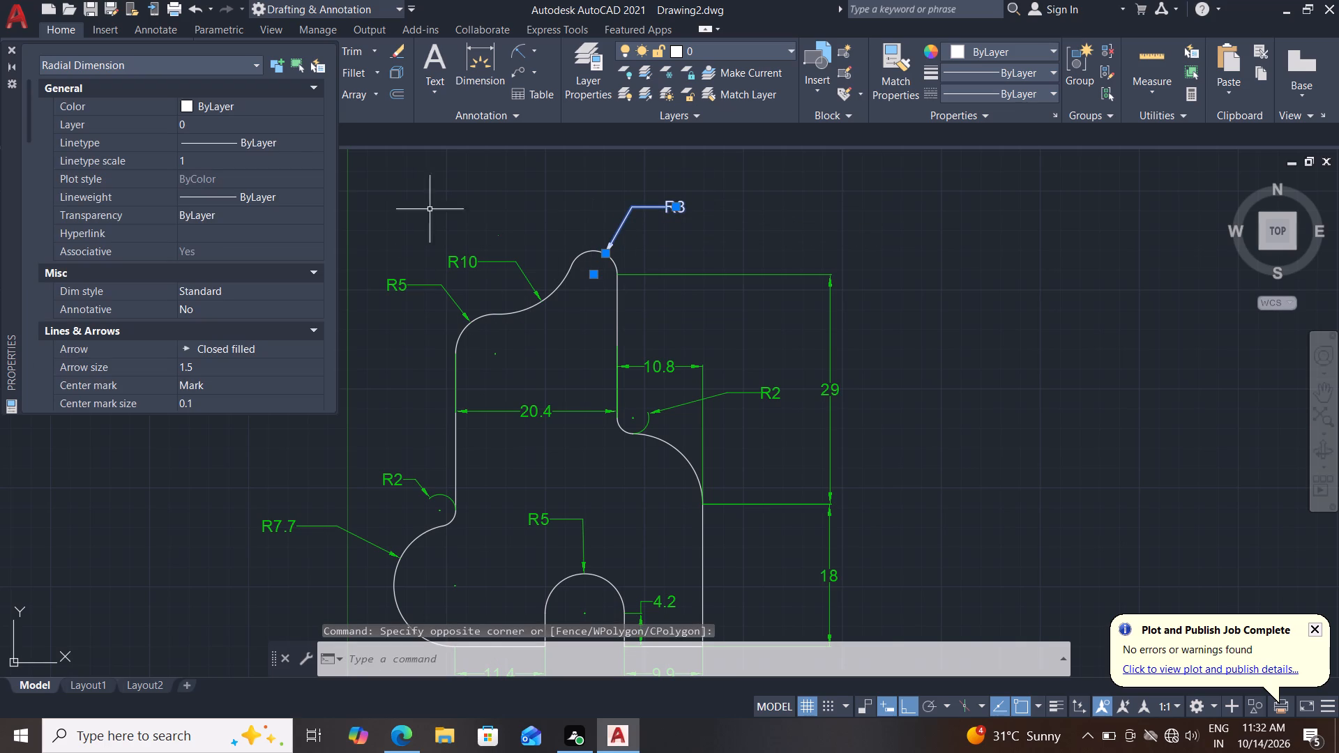
pyautogui.doubleClick(209, 97)
pyautogui.click(218, 107)
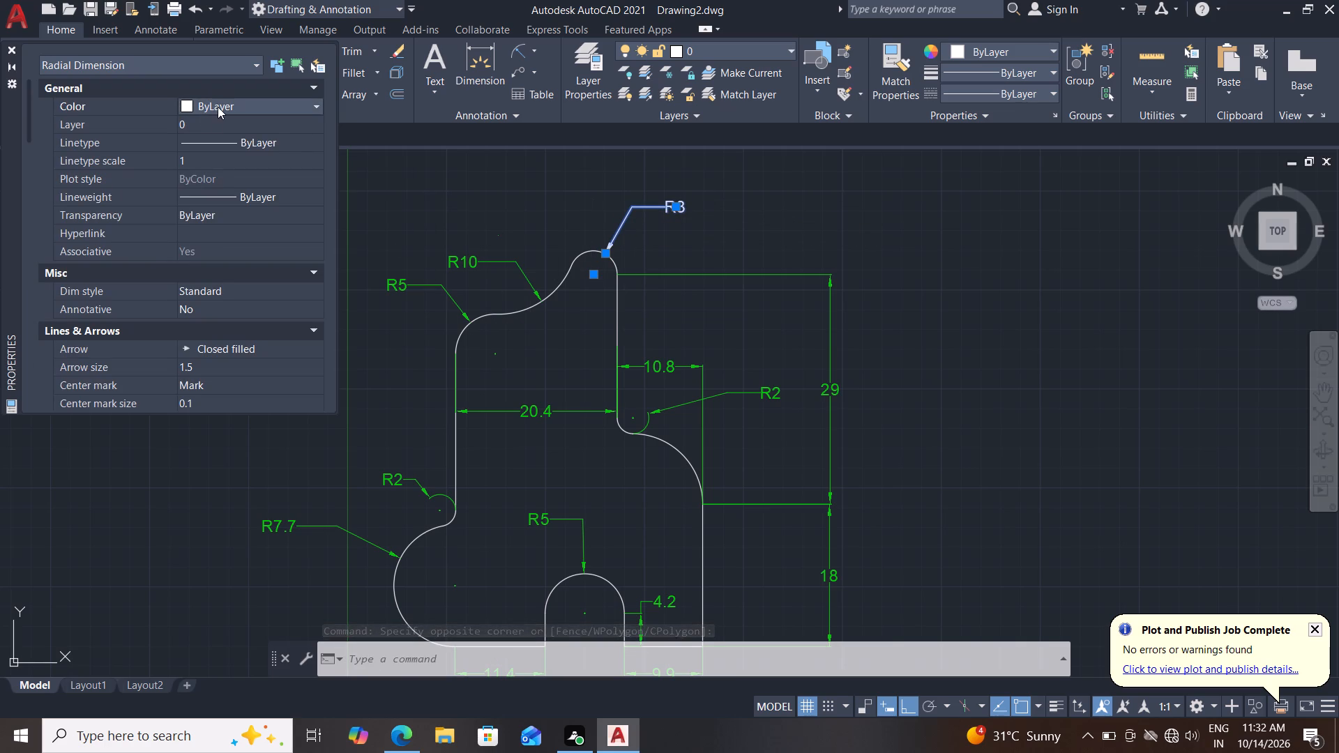
pyautogui.click(206, 179)
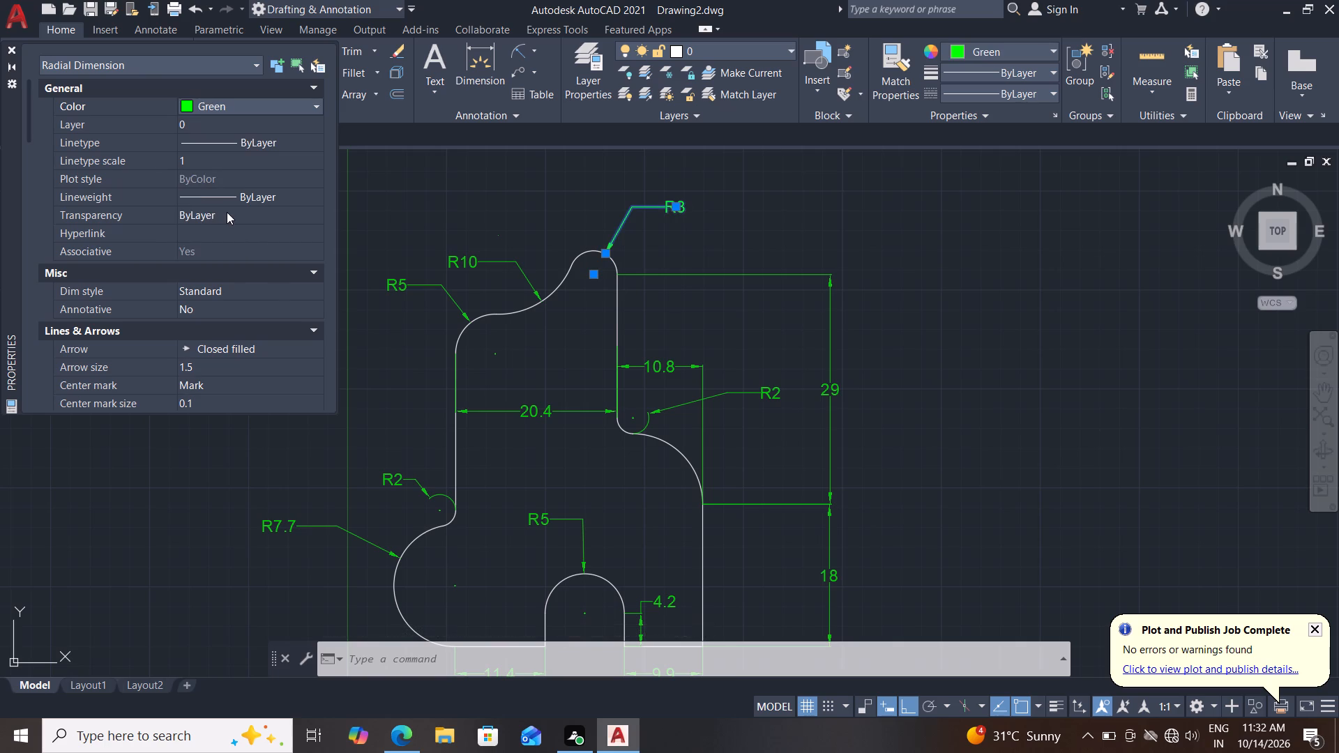
pyautogui.moveTo(226, 213); pyautogui.dragTo(156, 215)
pyautogui.write('30')
pyautogui.press('Return')
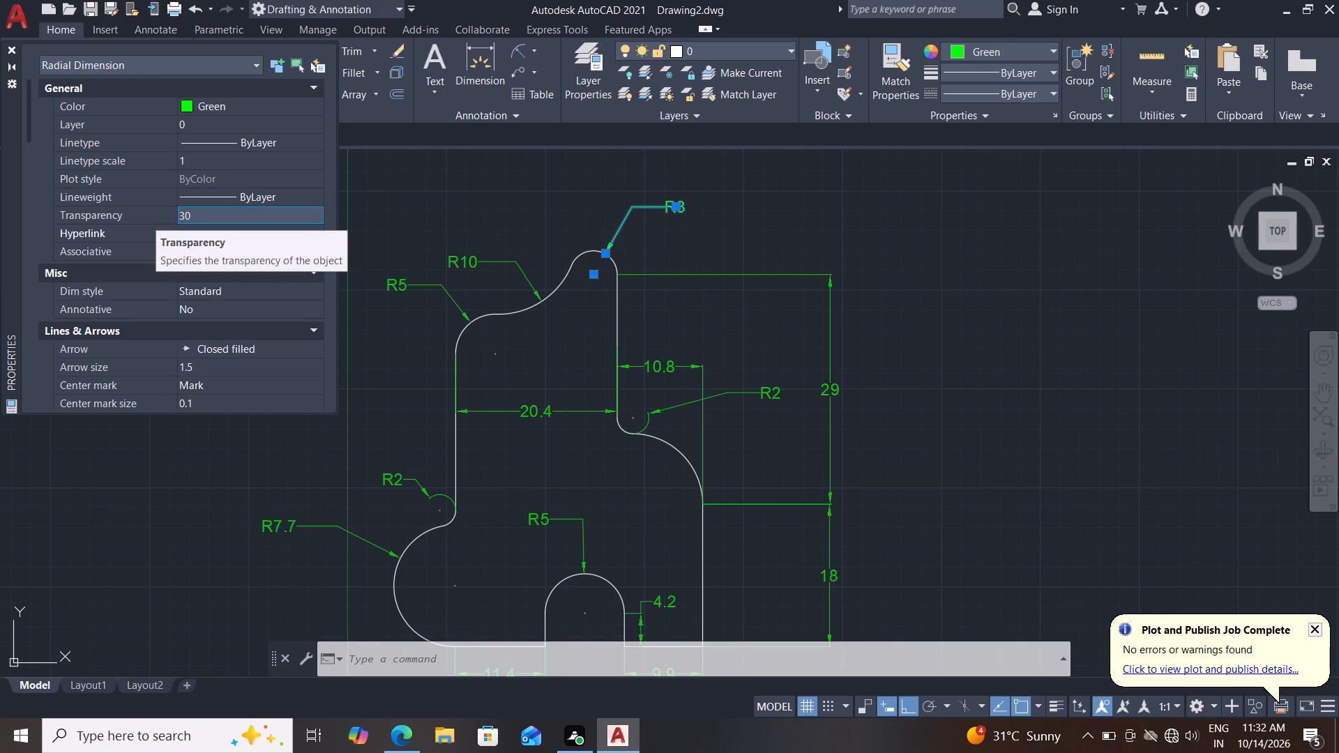
pyautogui.scroll(-1, 567, 411)
pyautogui.moveTo(533, 497); pyautogui.dragTo(534, 460, button='middle')
pyautogui.press('Escape')
pyautogui.press('Escape')
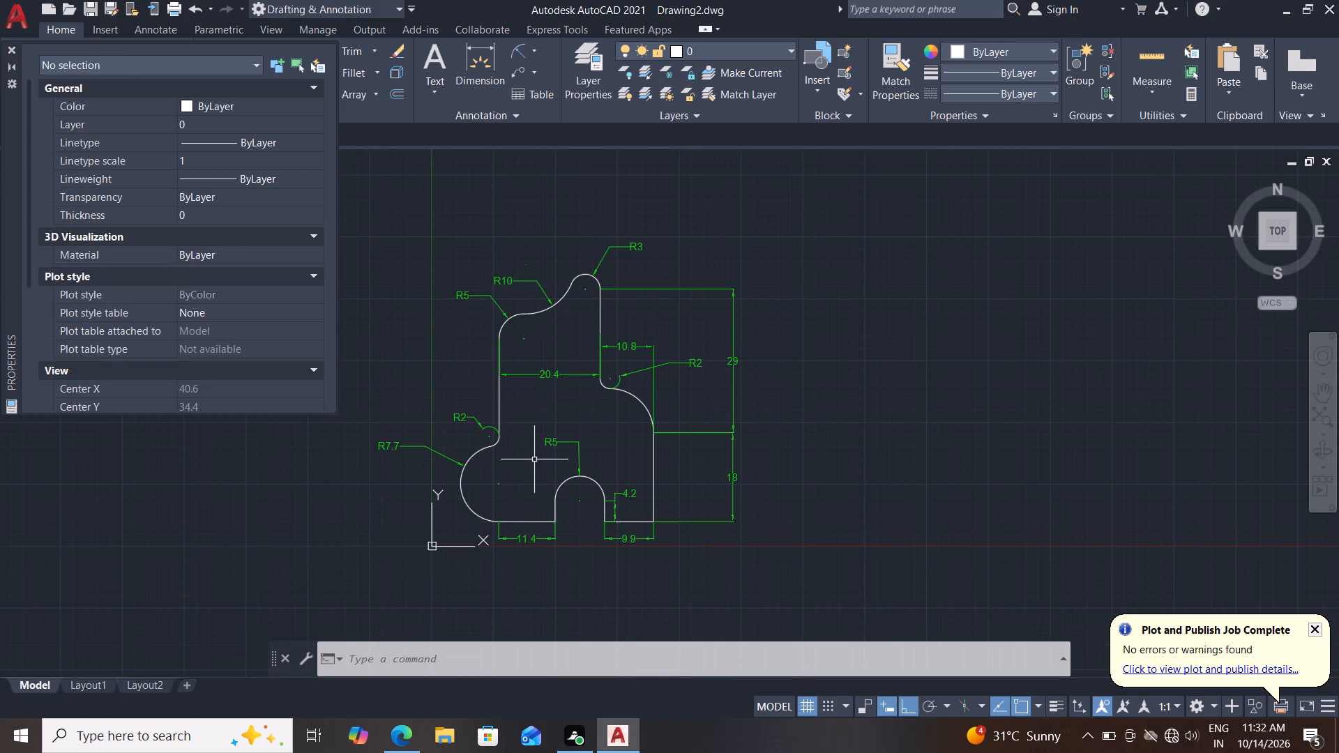
# Close the Properties palette.
pyautogui.click(15, 48)
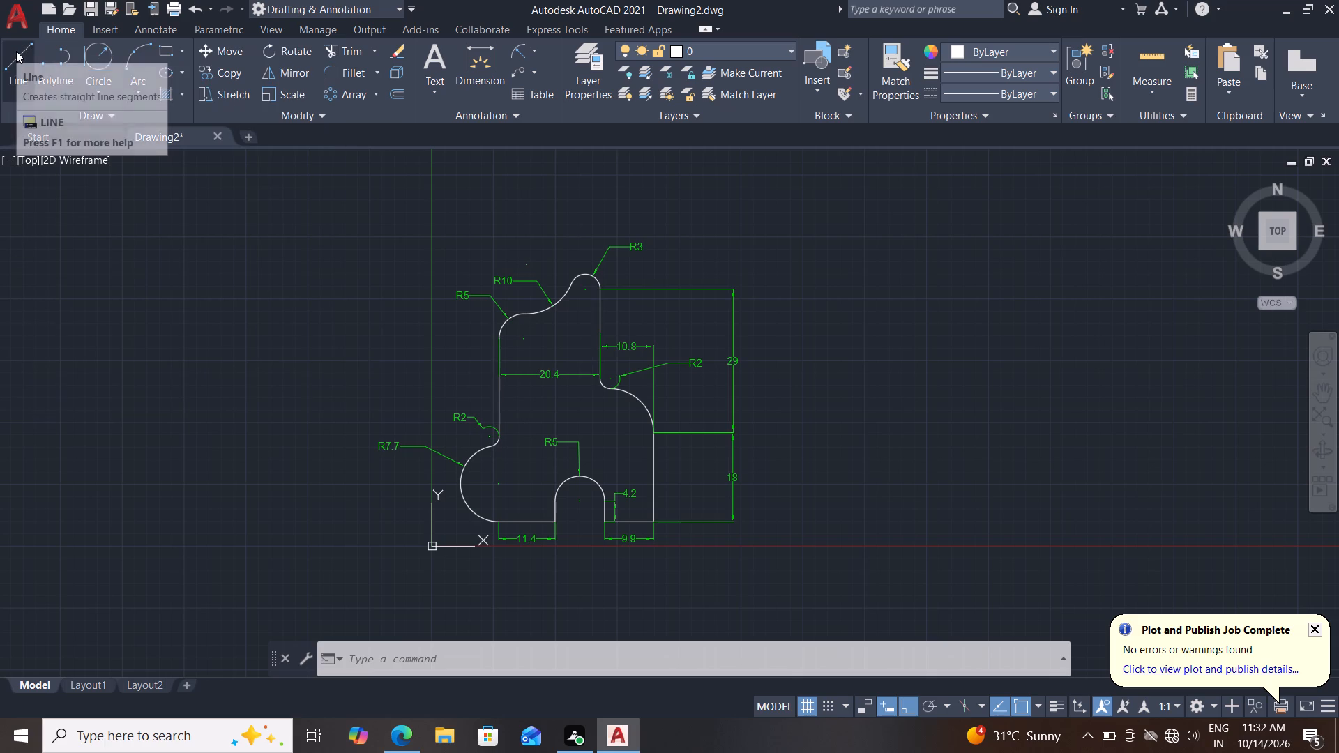
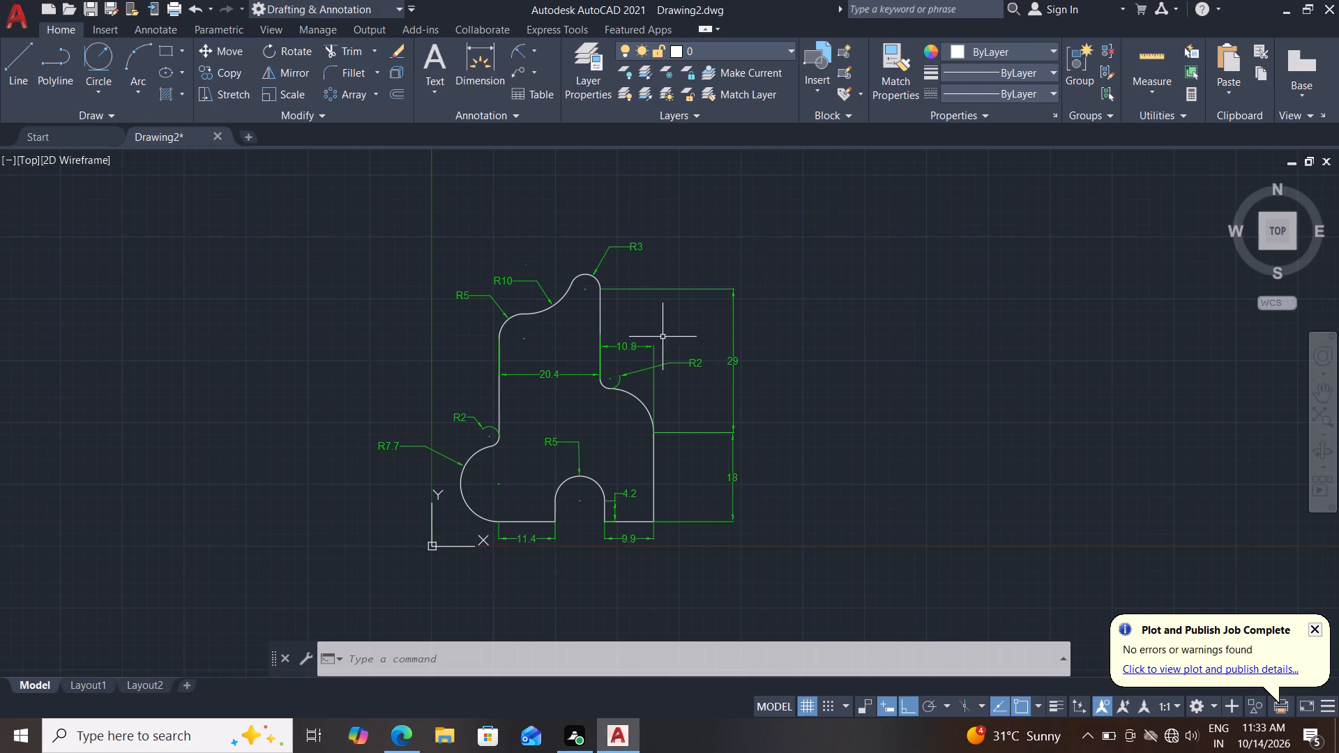
# Copy the whole dimensioned profile once, placing the duplicate horizontally to the right of the original.
pyautogui.click(759, 237)
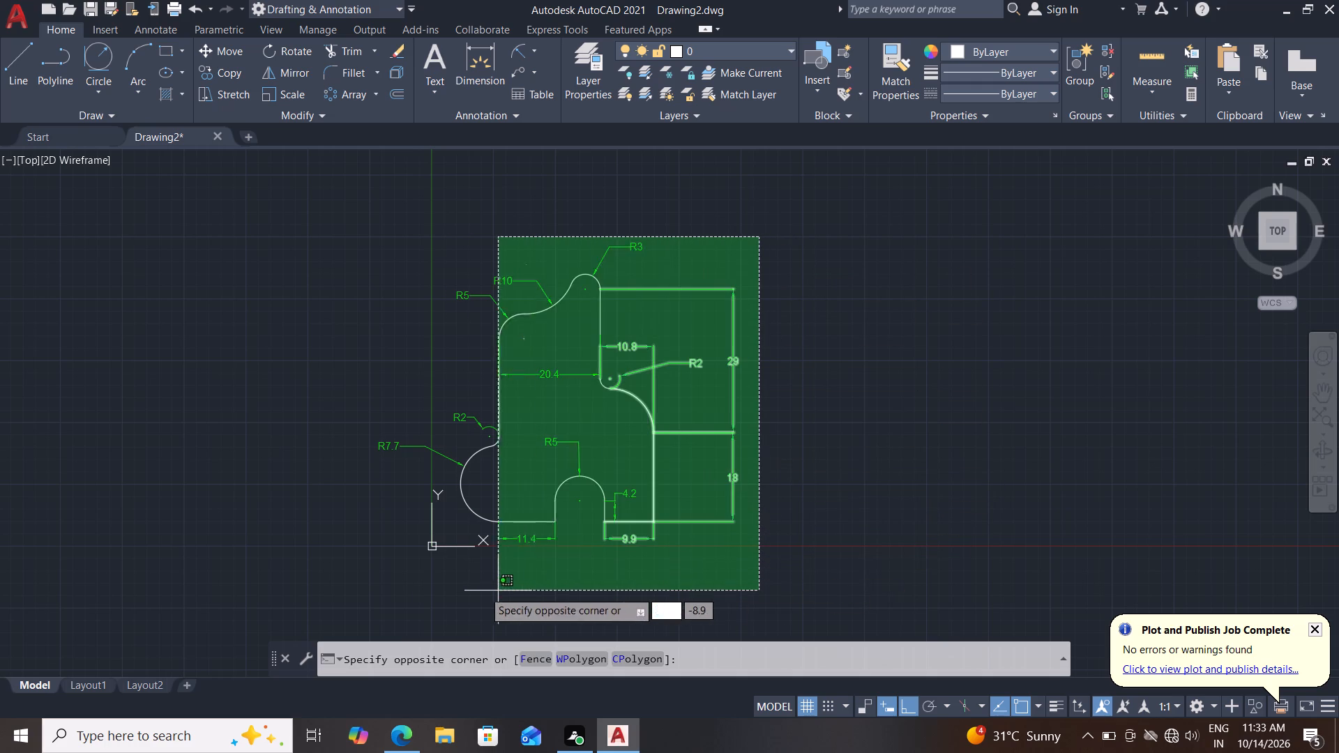
pyautogui.click(425, 591)
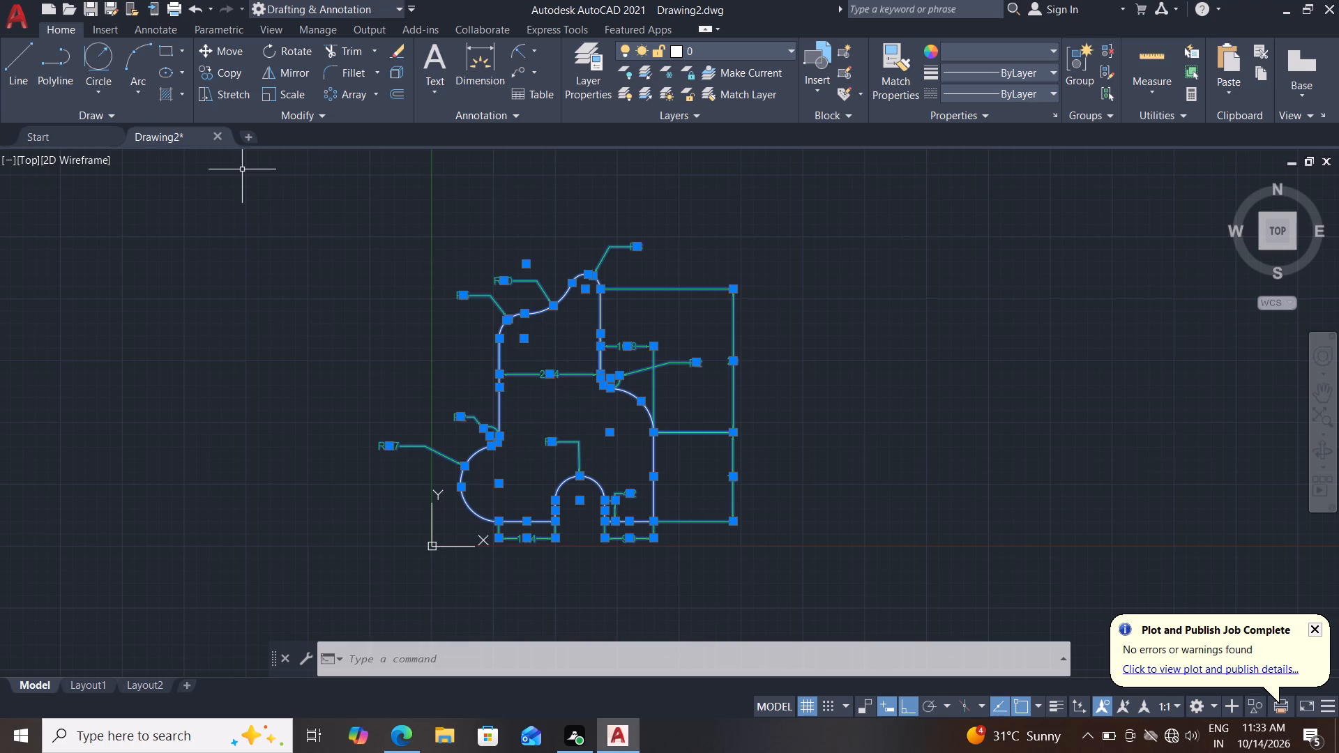
pyautogui.press('c')
pyautogui.press('o')
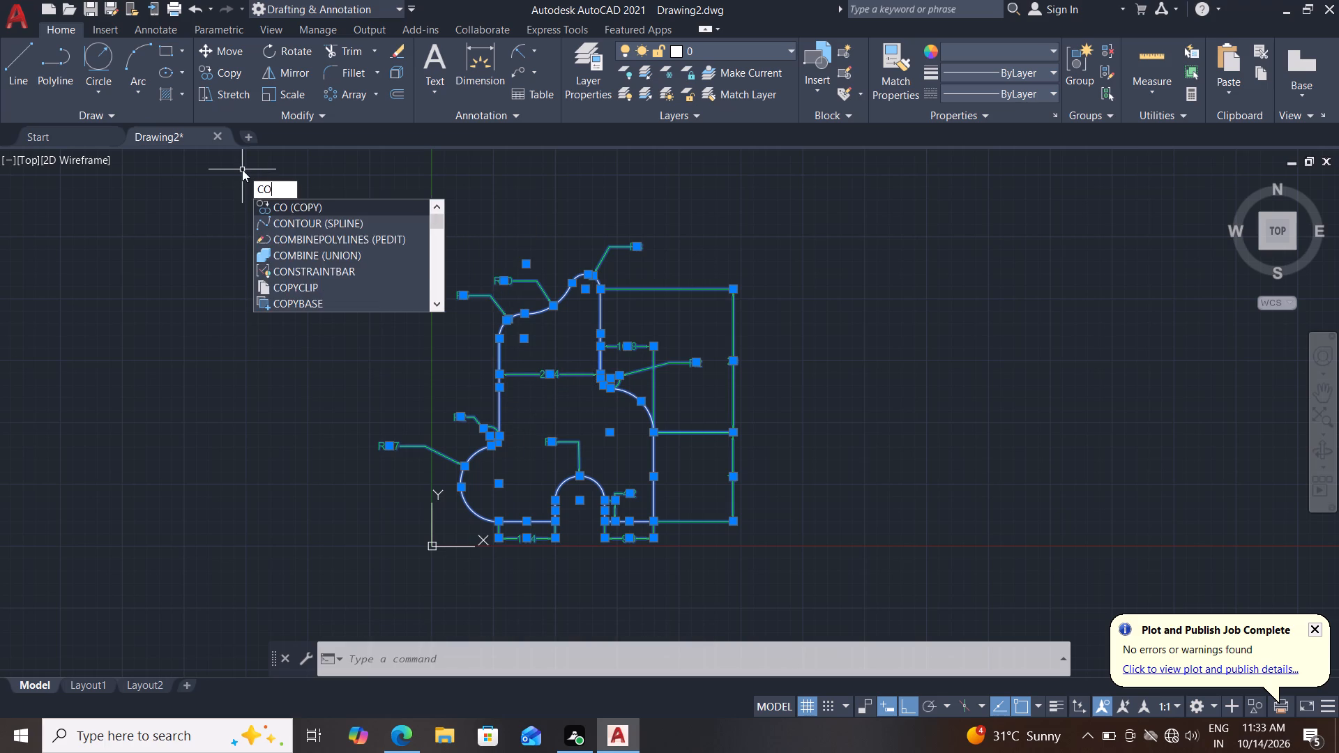
pyautogui.press('Return')
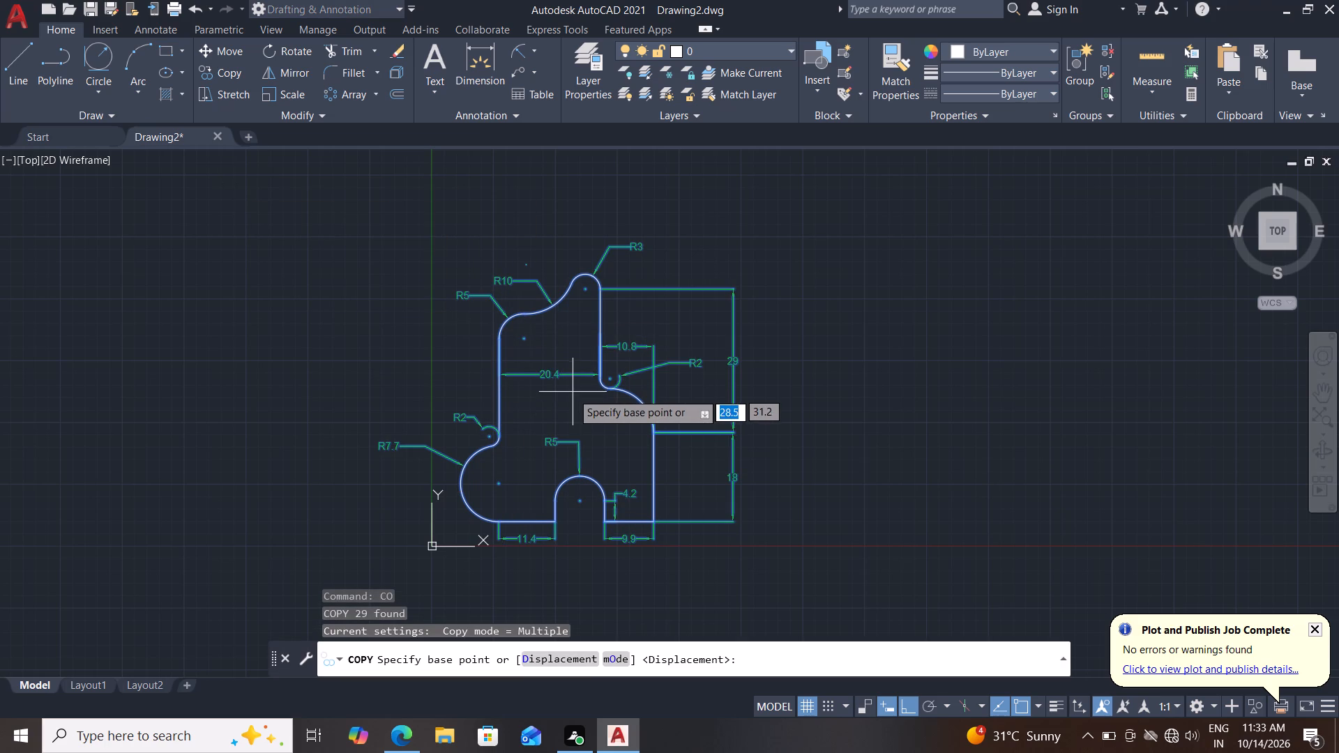
pyautogui.click(560, 395)
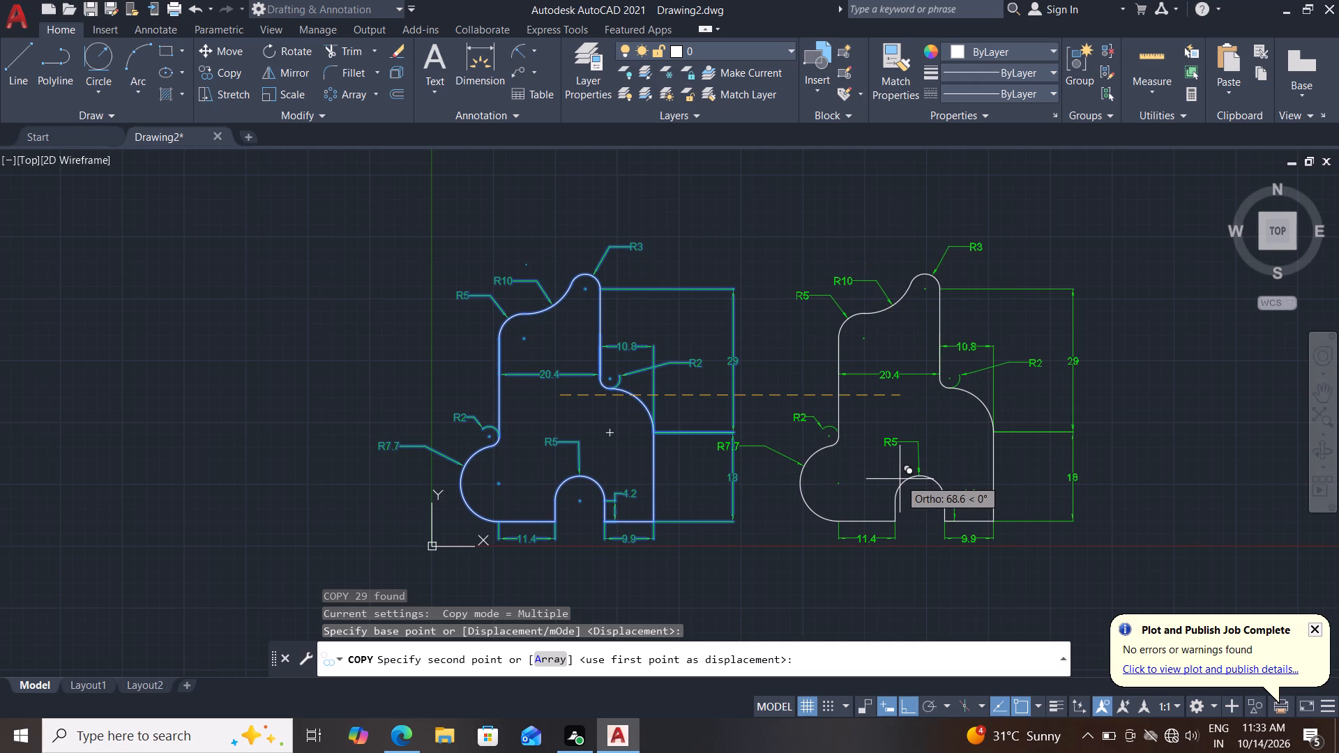
pyautogui.moveTo(886, 480); pyautogui.dragTo(875, 478)
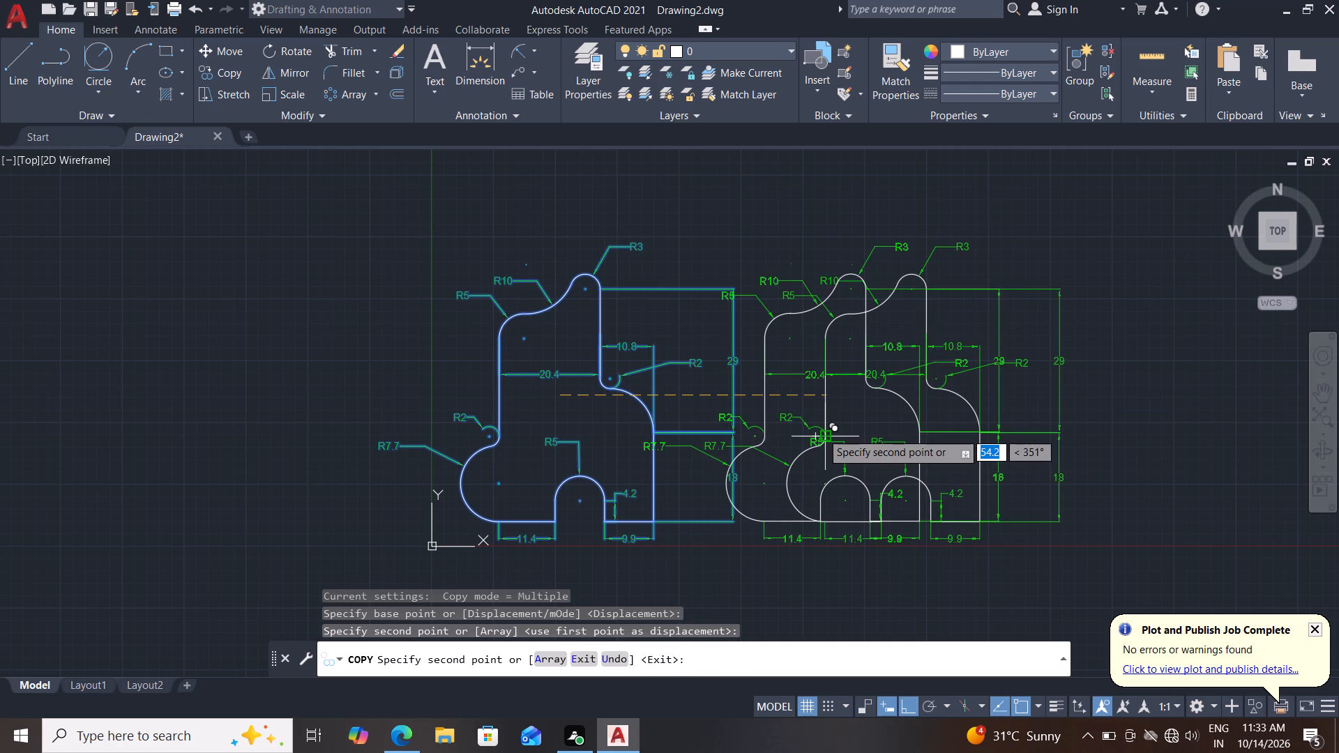
pyautogui.press('Escape')
pyautogui.press('Escape')
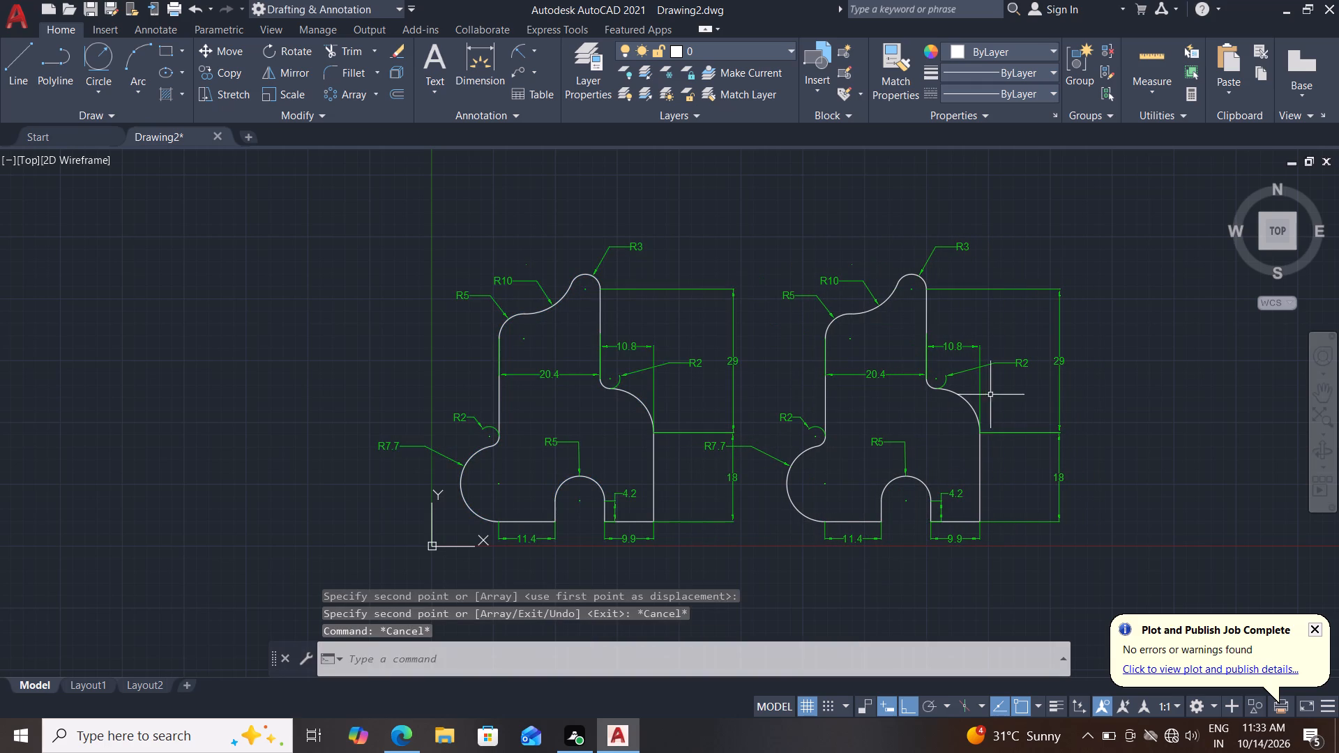
# Erase the copy's 29 and 18 vertical dimensions, the right-hand R2, and the R3, R10 and R5 dimensions around its top.
pyautogui.moveTo(1055, 254); pyautogui.dragTo(1073, 273)
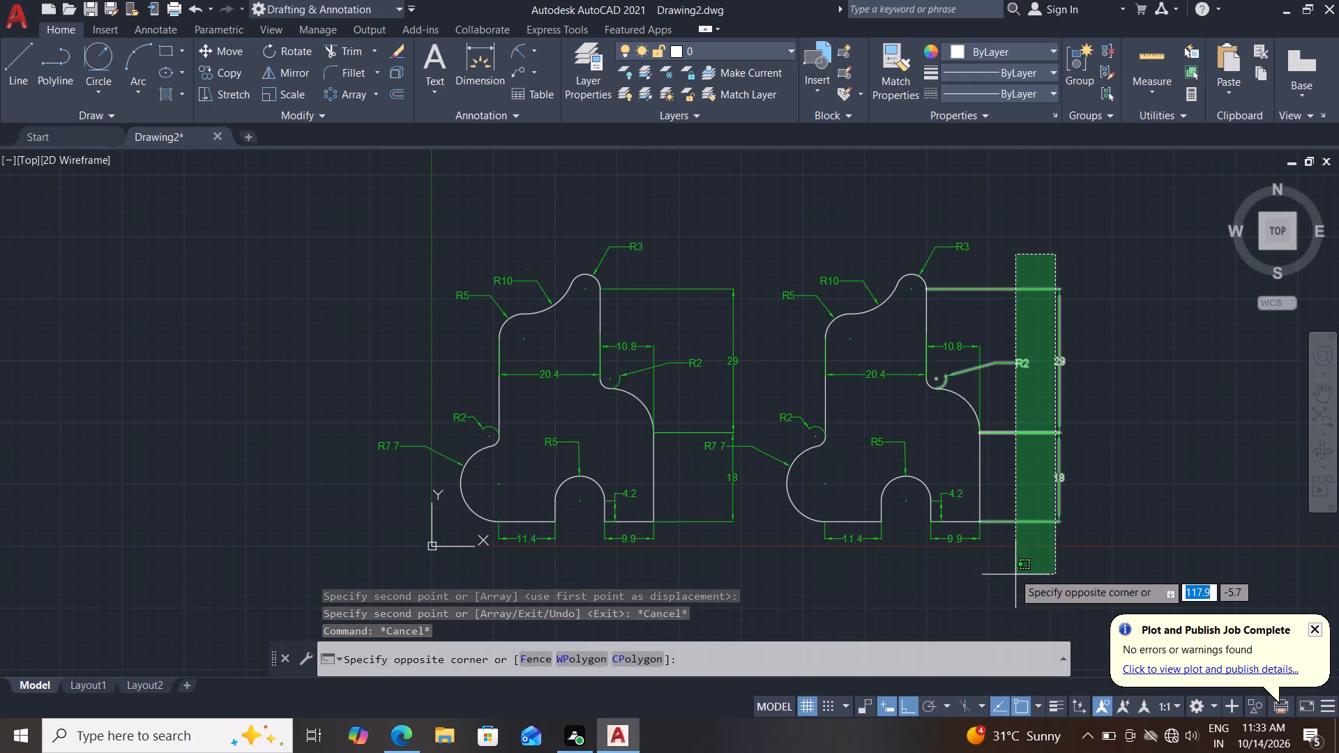
pyautogui.moveTo(1008, 568); pyautogui.dragTo(1018, 558)
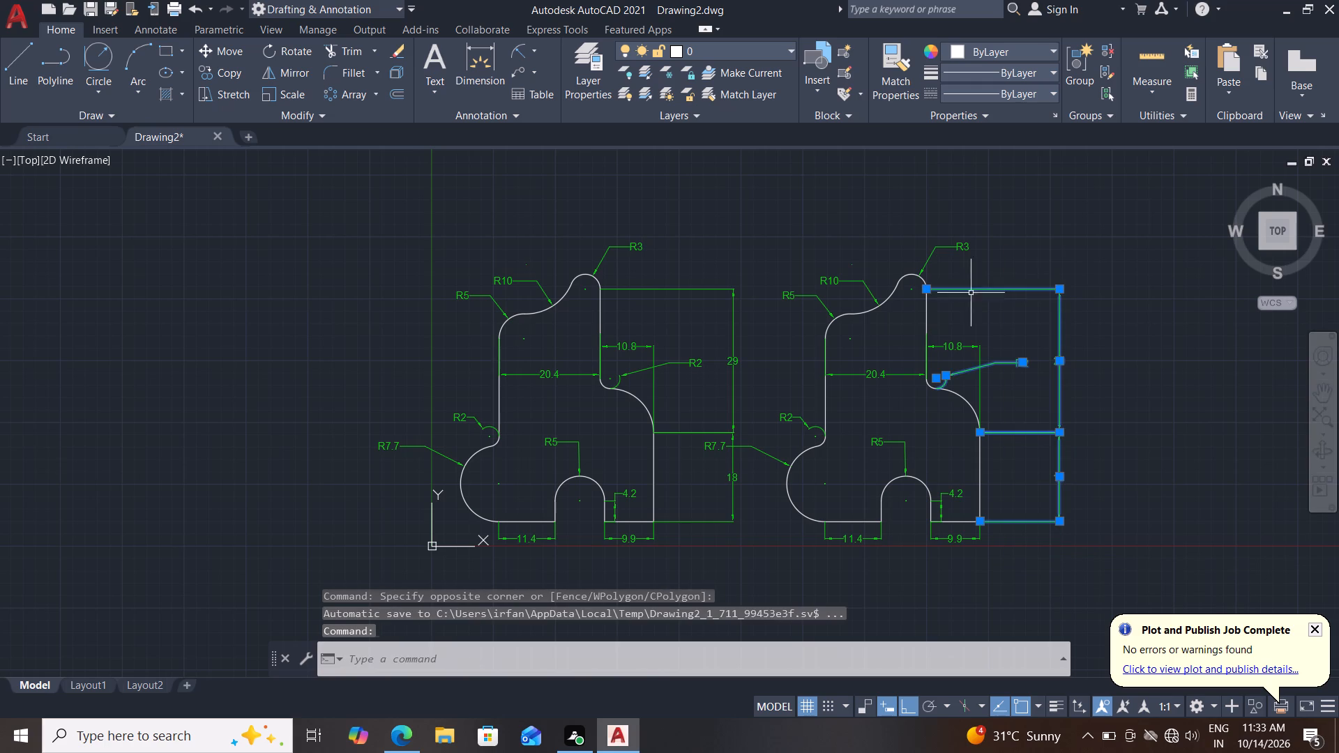
pyautogui.press('Delete')
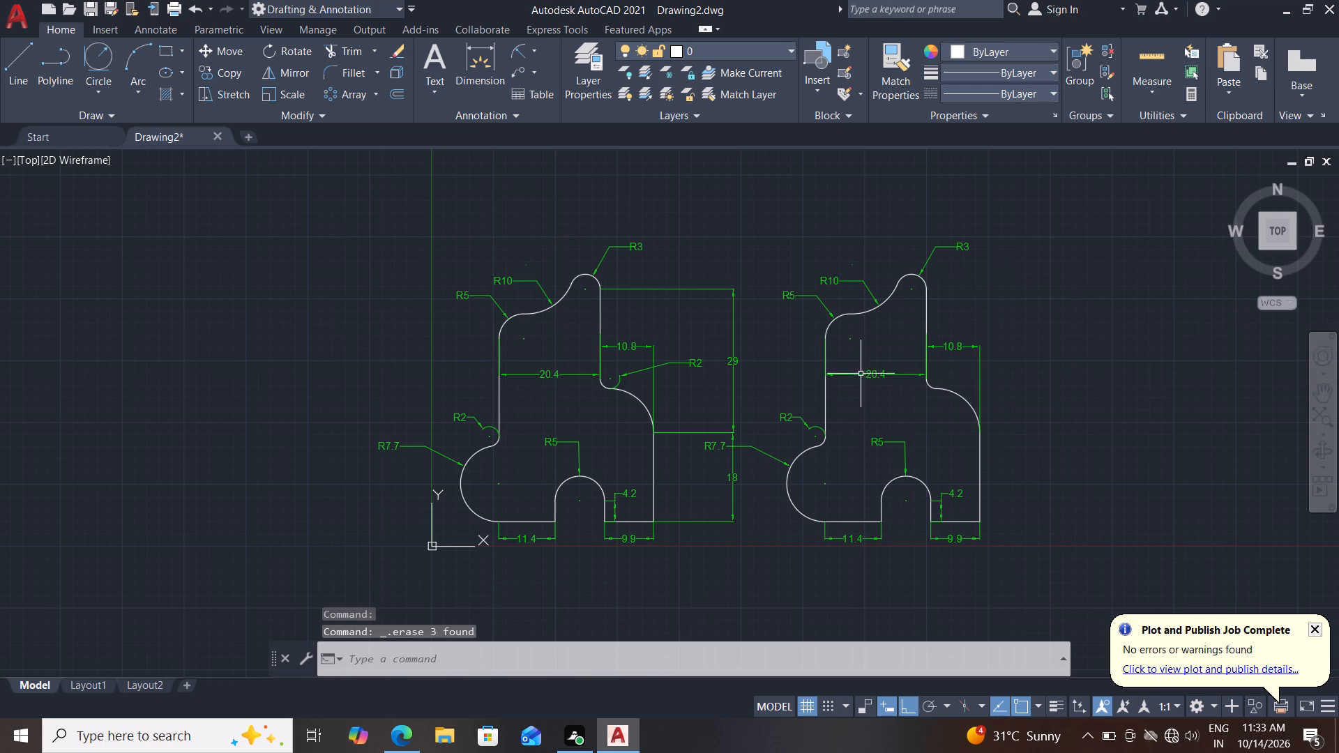
pyautogui.click(971, 204)
pyautogui.click(931, 254)
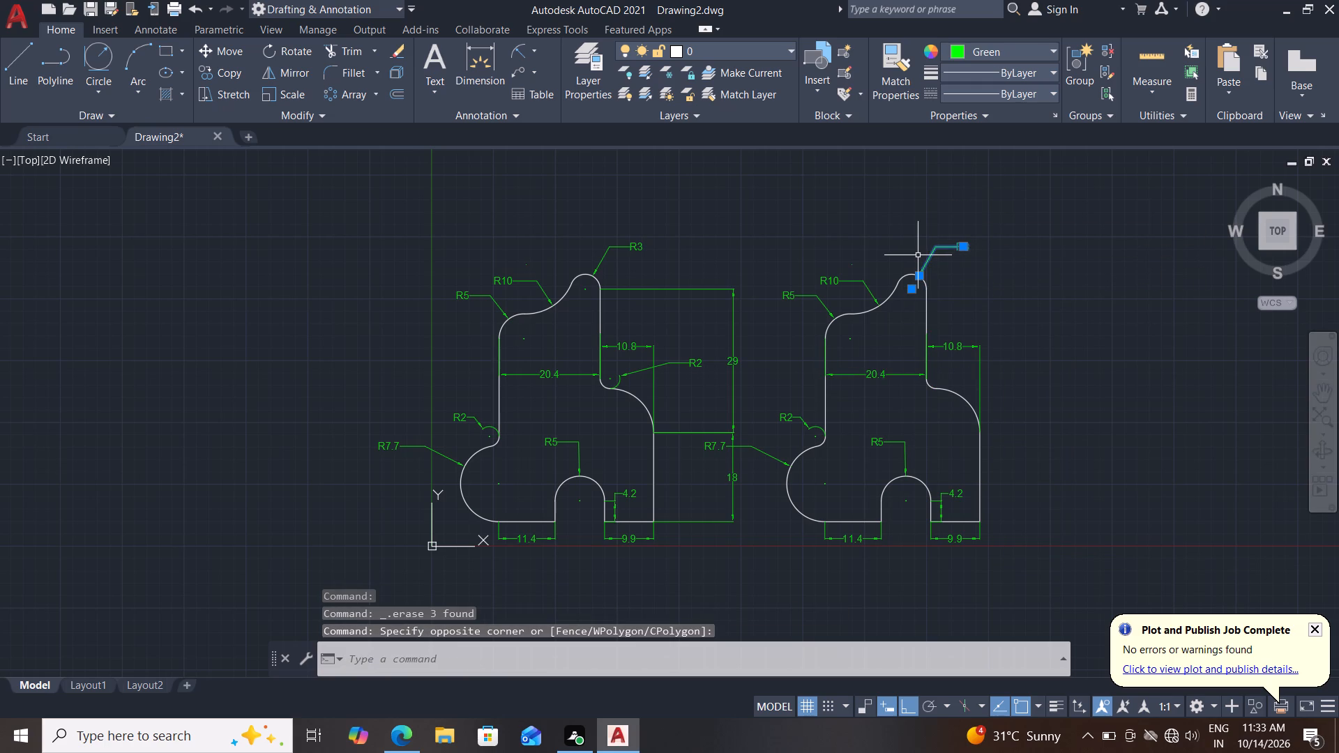
pyautogui.press('Delete')
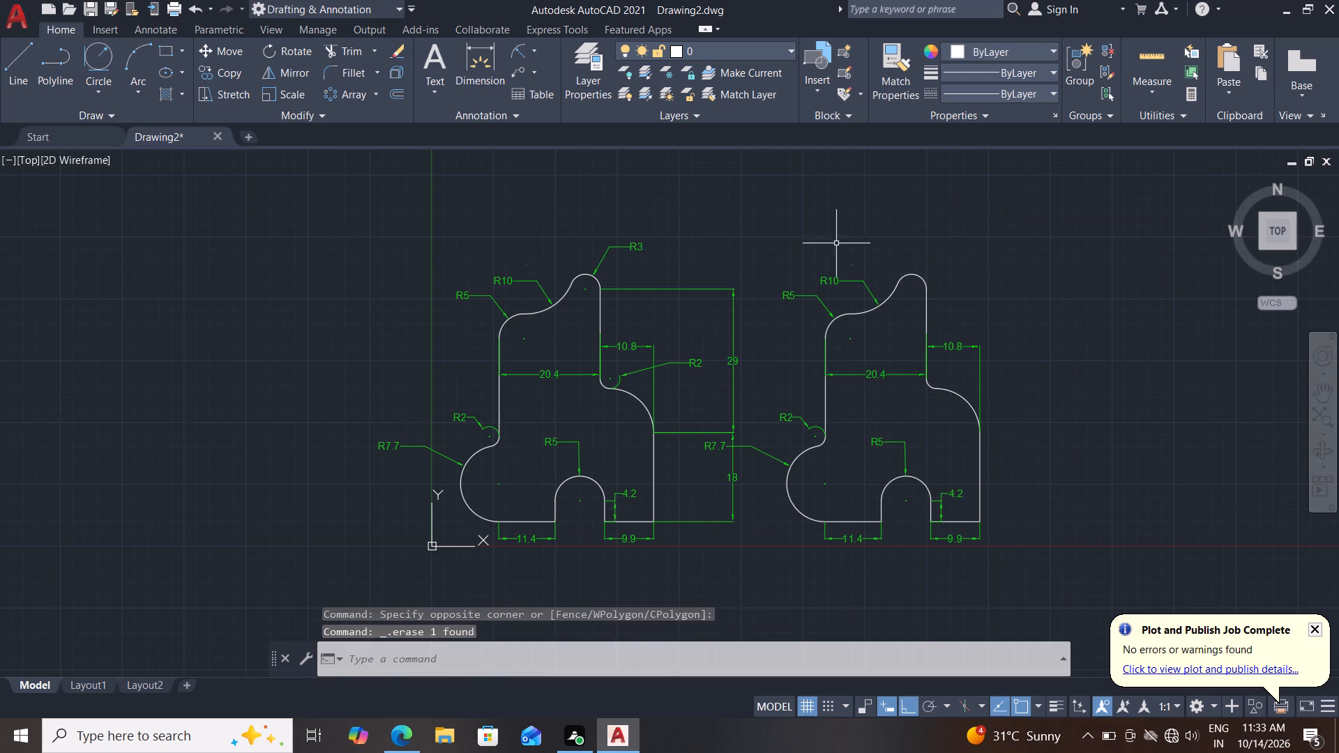
pyautogui.click(836, 243)
pyautogui.moveTo(770, 295); pyautogui.dragTo(782, 289)
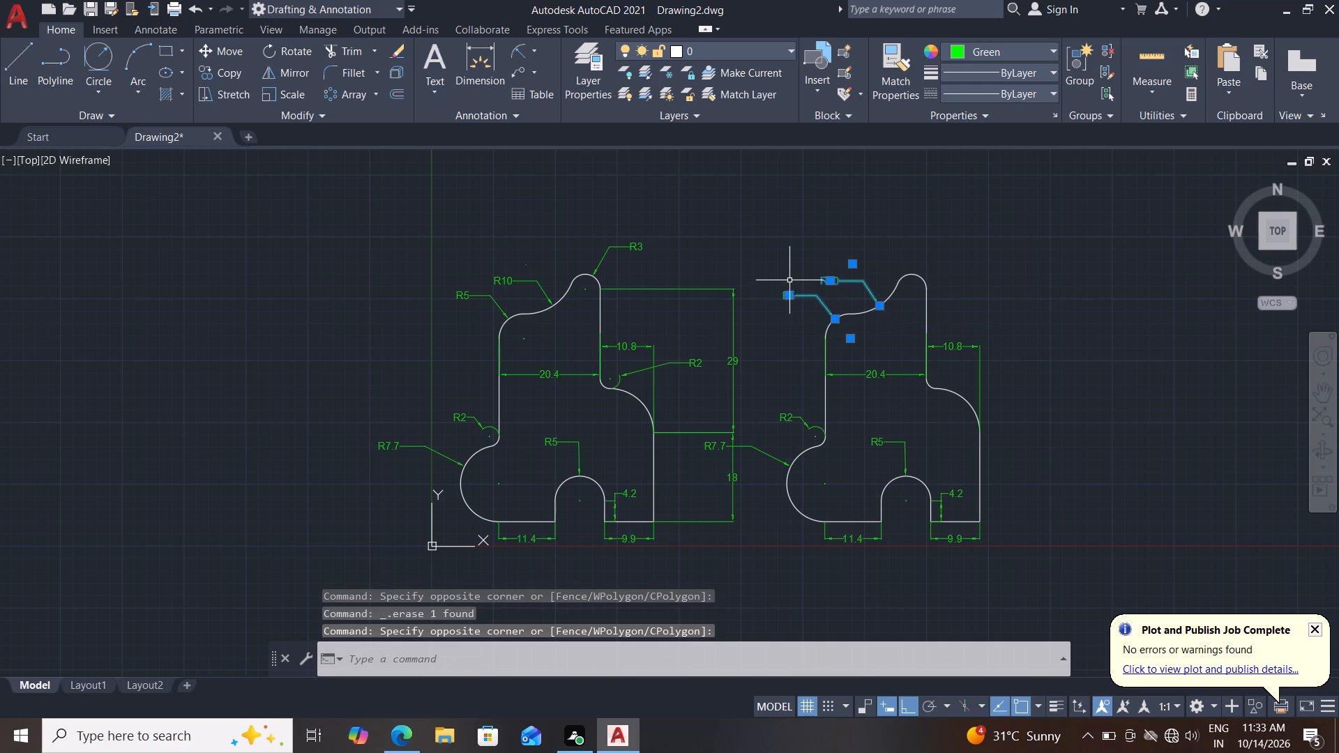
pyautogui.press('Delete')
# Erase the copy's 10.8 and 20.4 widths, the arch's R5, and the R2 and R7.7 dimensions on its left side.
pyautogui.click(1038, 305)
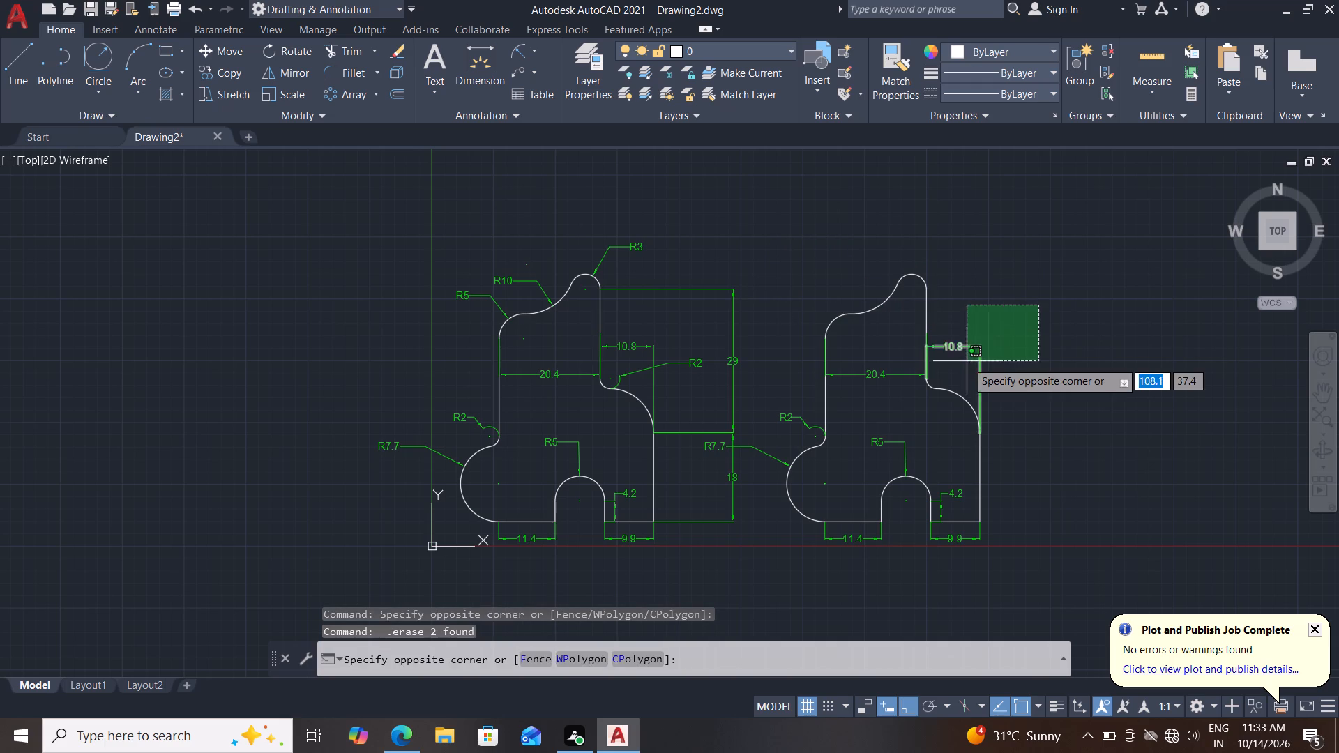
pyautogui.moveTo(967, 361); pyautogui.dragTo(986, 353)
pyautogui.press('Delete')
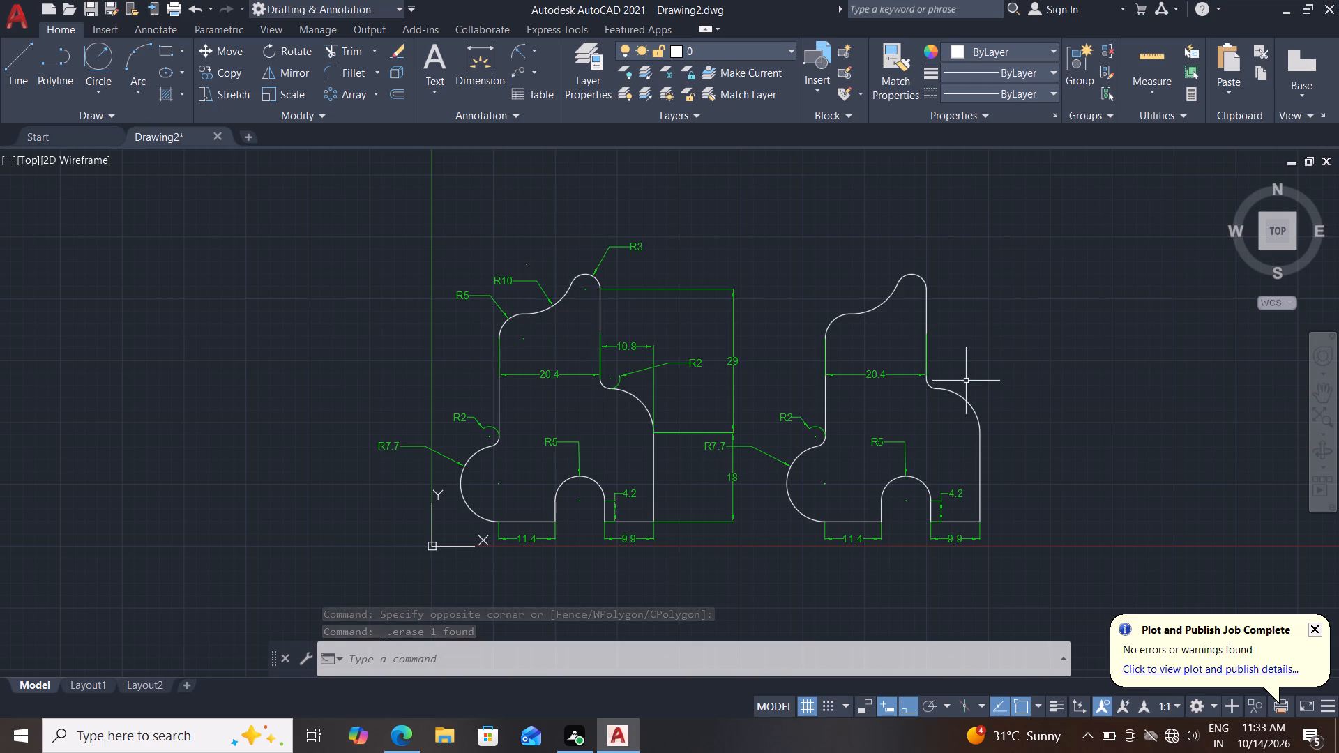
pyautogui.click(871, 356)
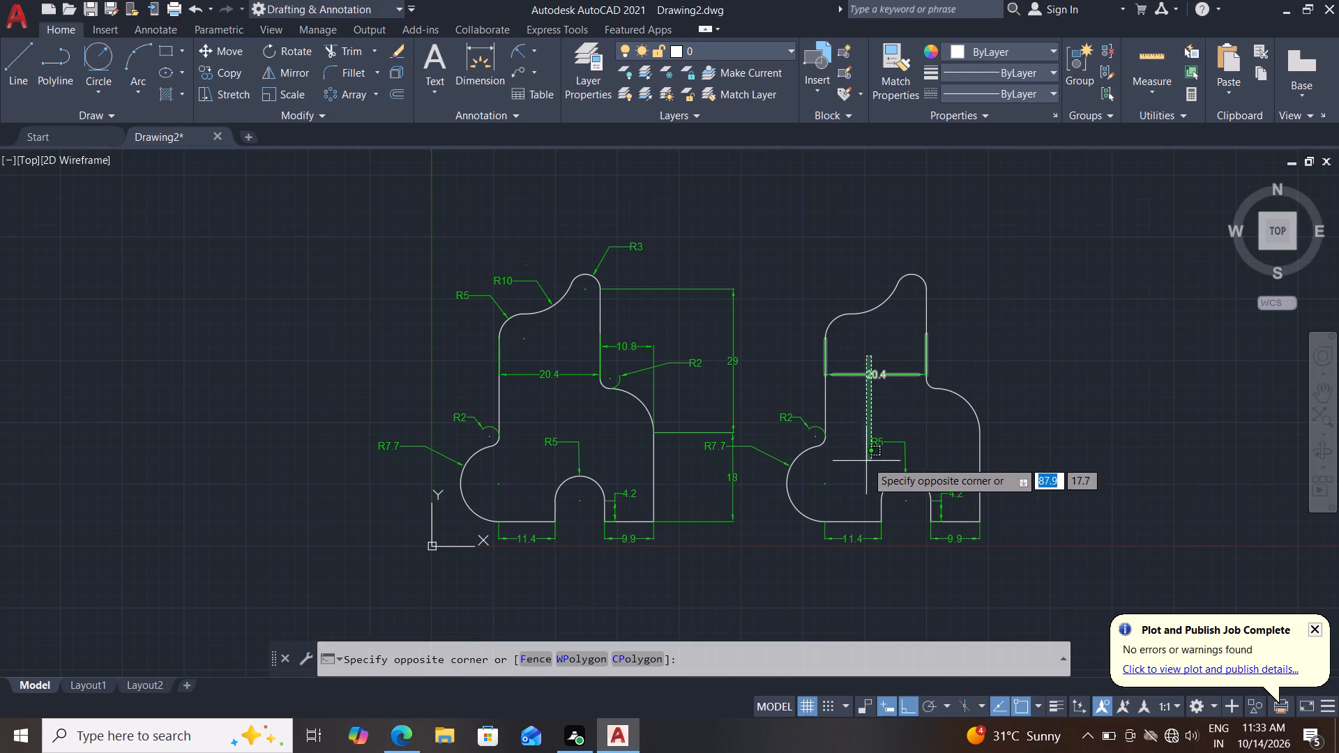
pyautogui.click(859, 464)
pyautogui.press('Delete')
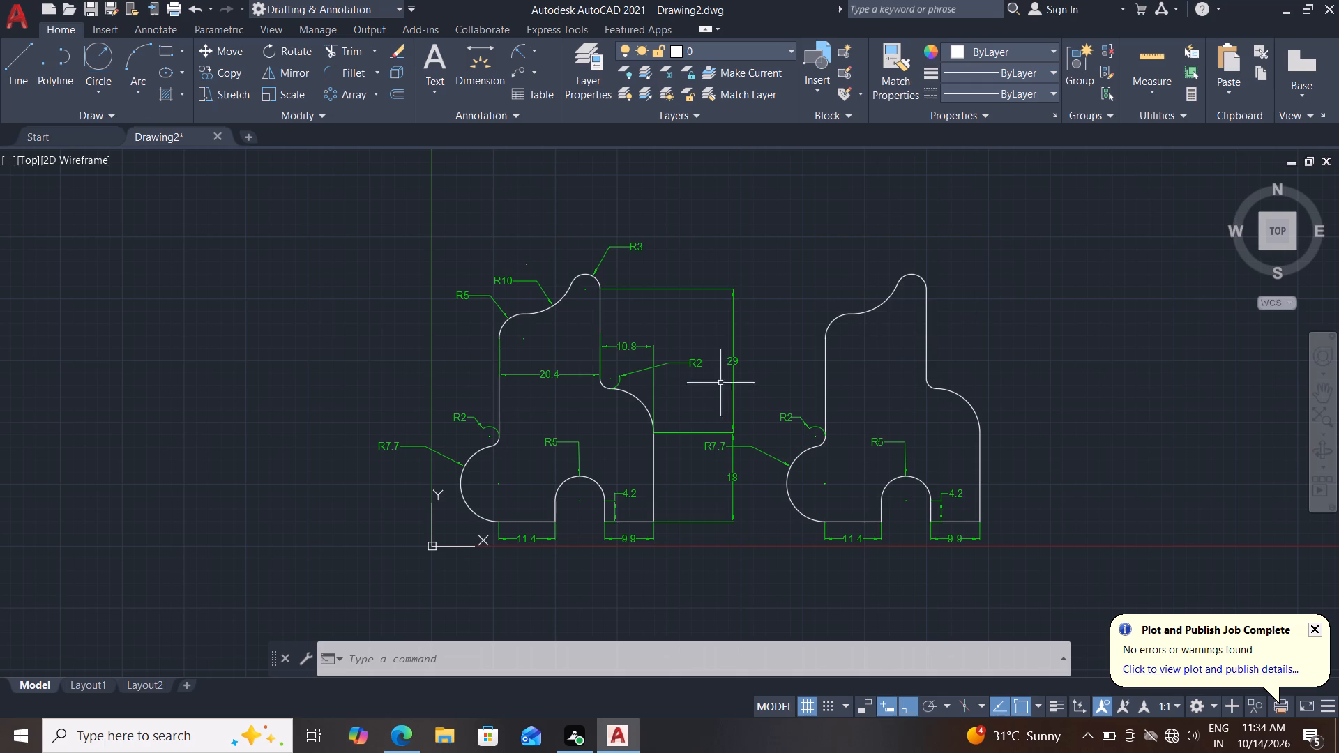
pyautogui.moveTo(851, 453); pyautogui.dragTo(841, 399, button='middle')
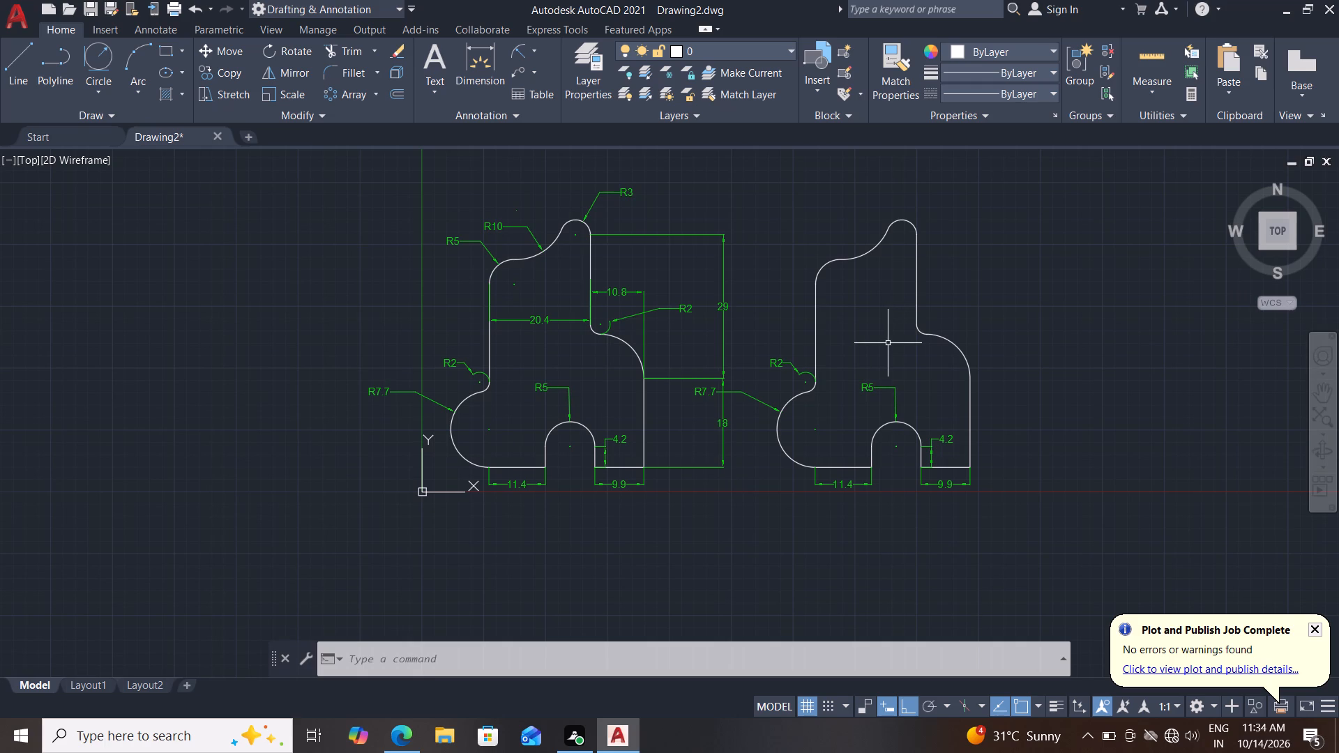
pyautogui.click(902, 383)
pyautogui.click(880, 397)
pyautogui.press('Delete')
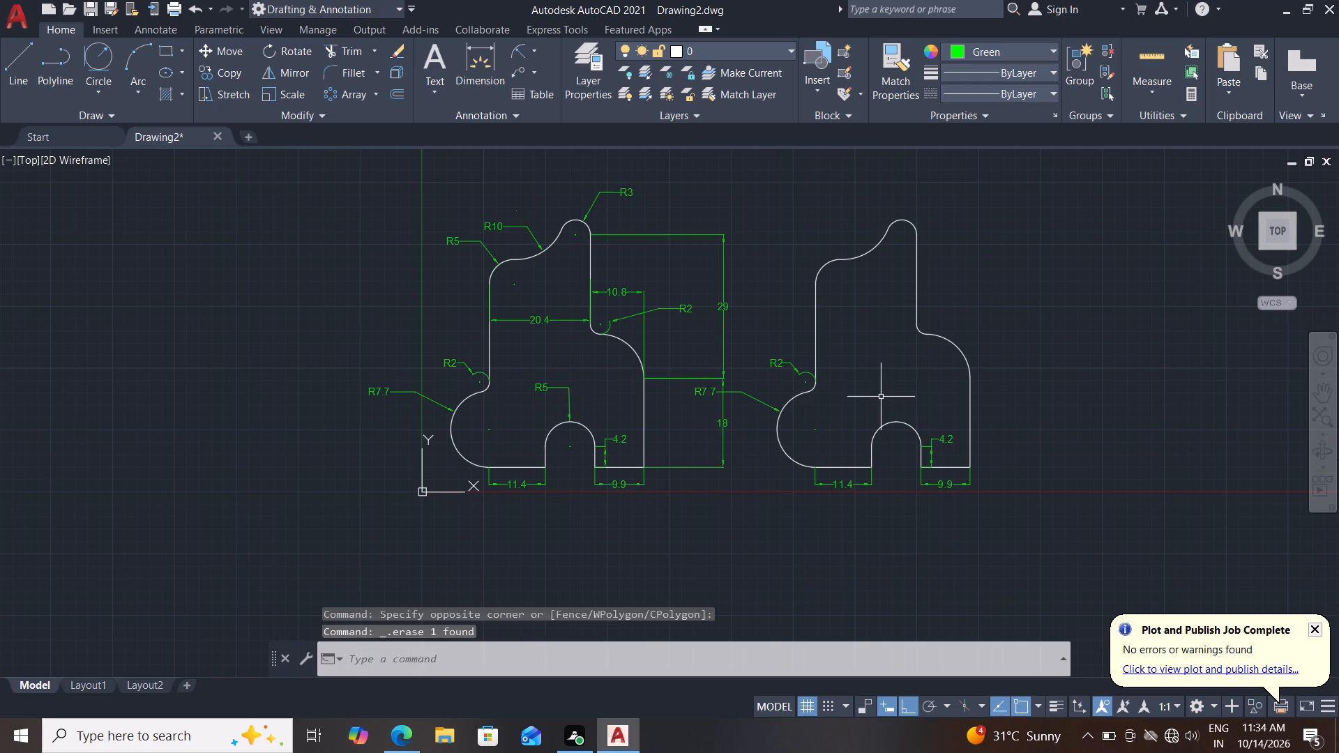
pyautogui.click(787, 351)
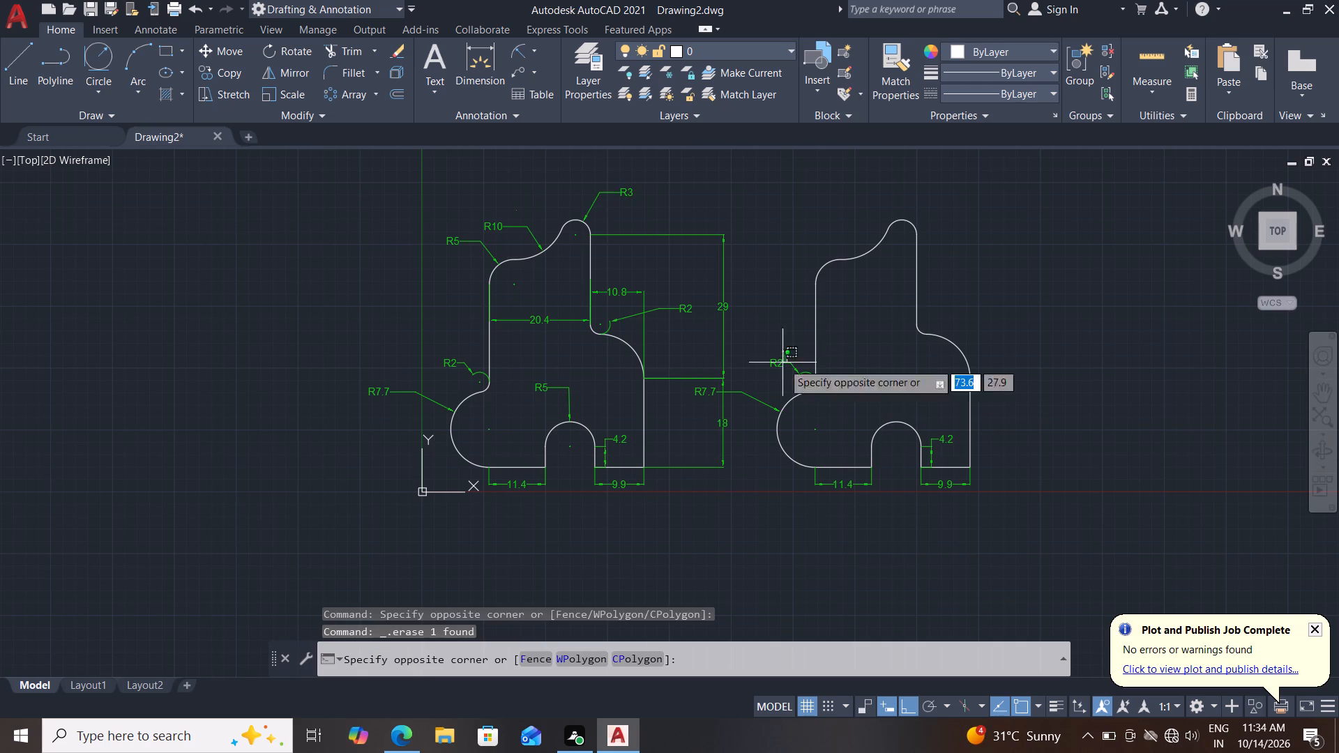
pyautogui.click(757, 401)
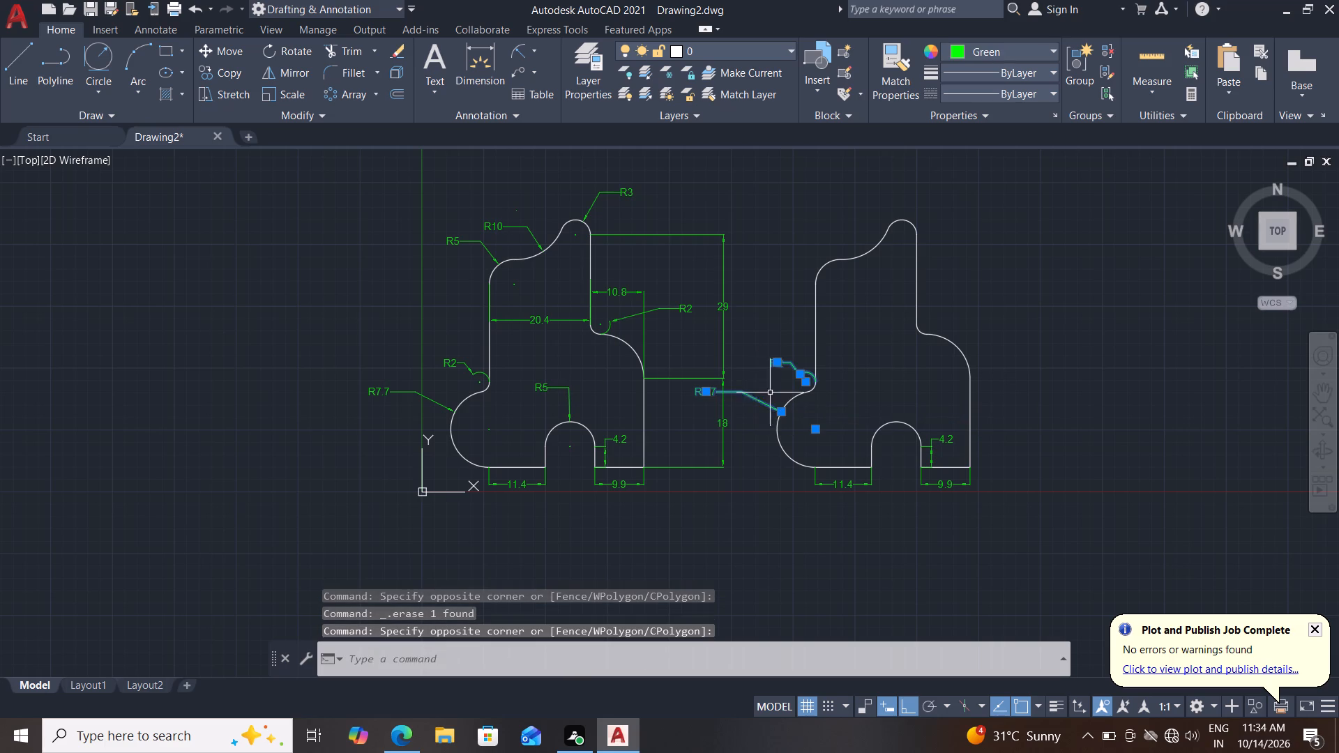
pyautogui.press('Delete')
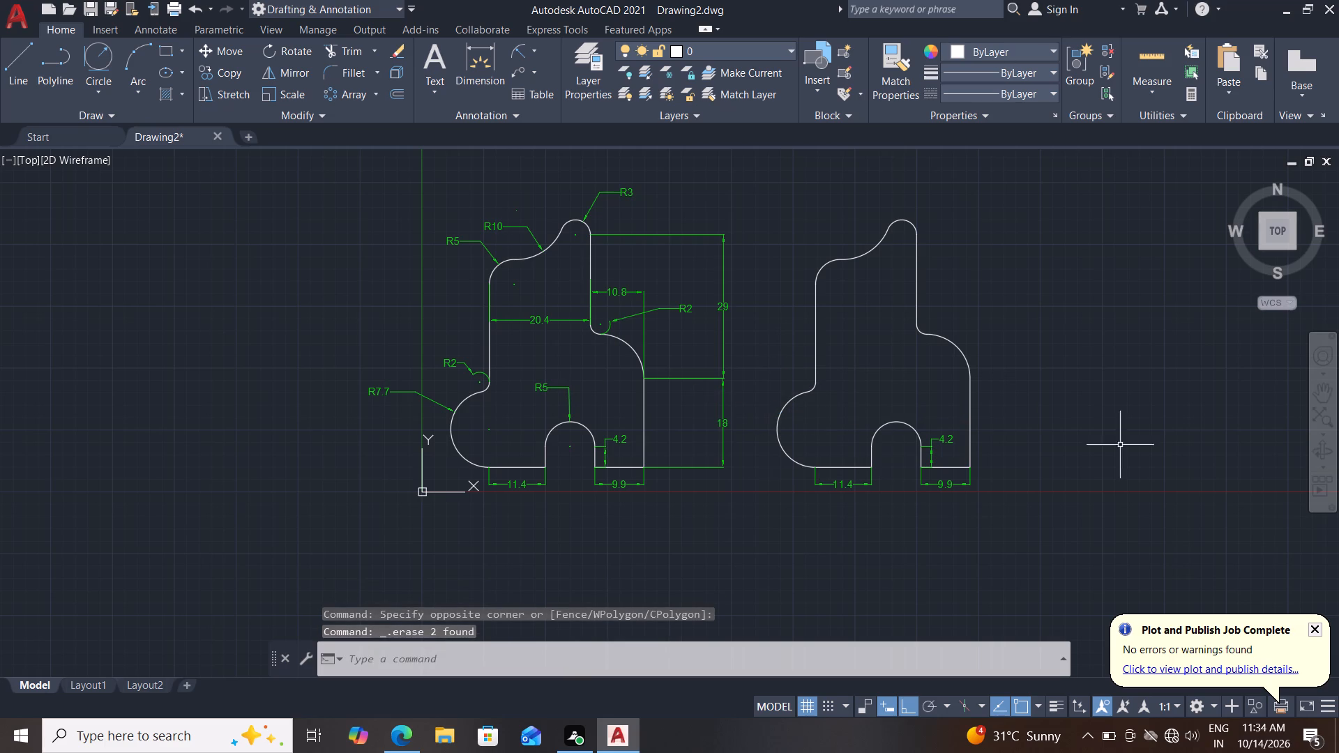
# Erase the copy's remaining 11.4, 9.9 and 4.2 dimensions along its bottom edge.
pyautogui.scroll(1, 920, 489)
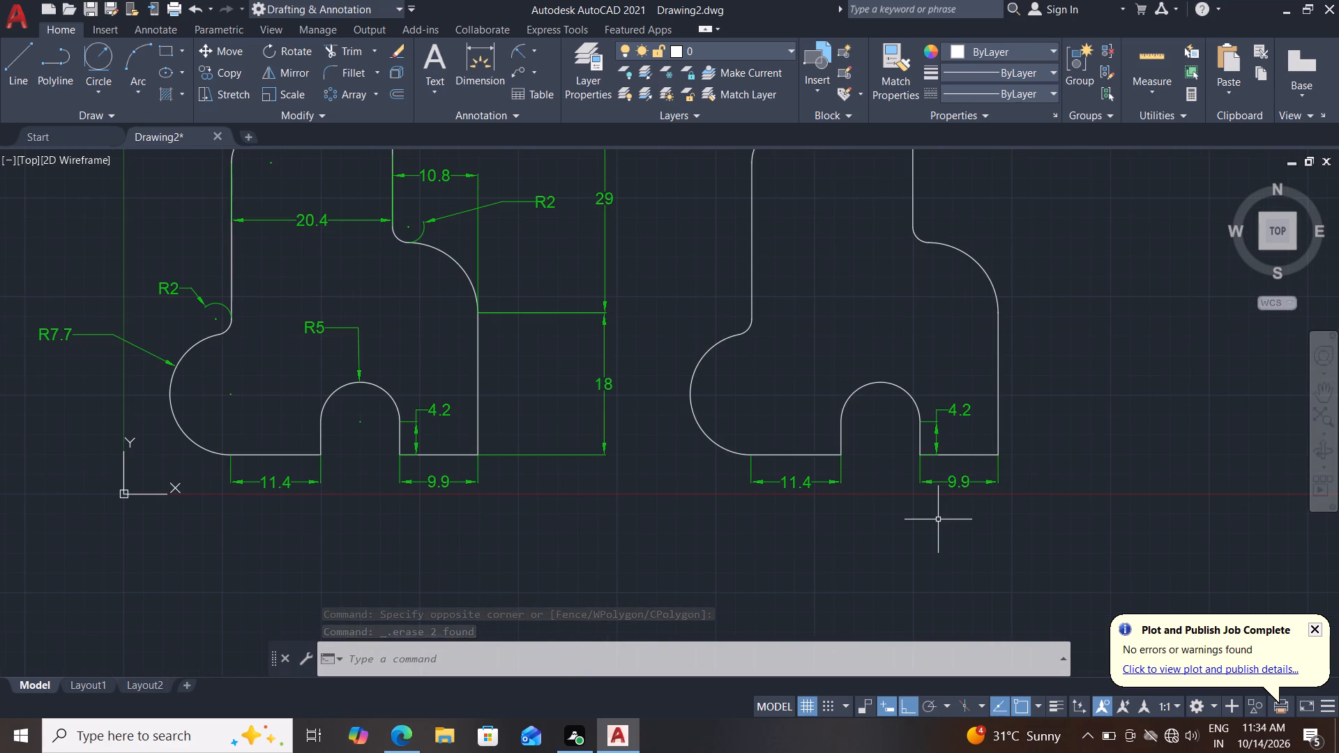
pyautogui.moveTo(1006, 472); pyautogui.dragTo(997, 473)
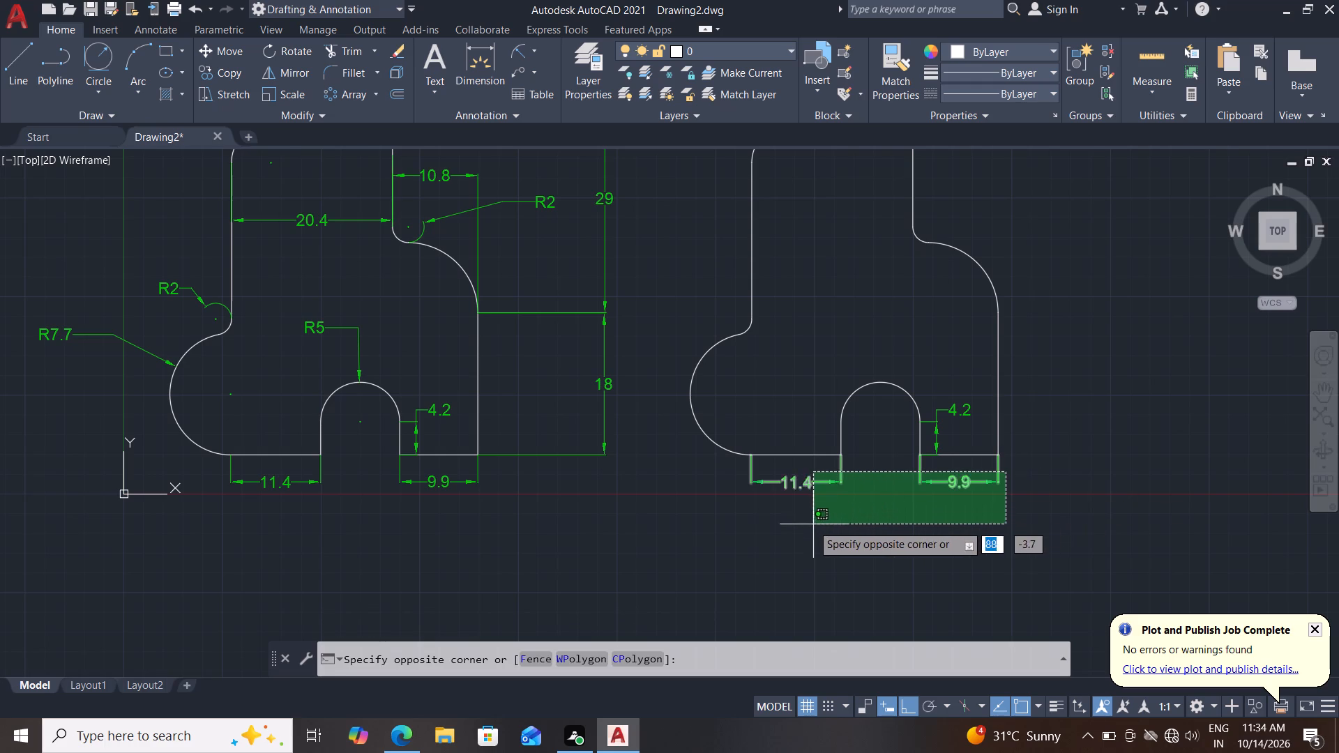
pyautogui.moveTo(778, 528); pyautogui.dragTo(787, 525)
pyautogui.press('Delete')
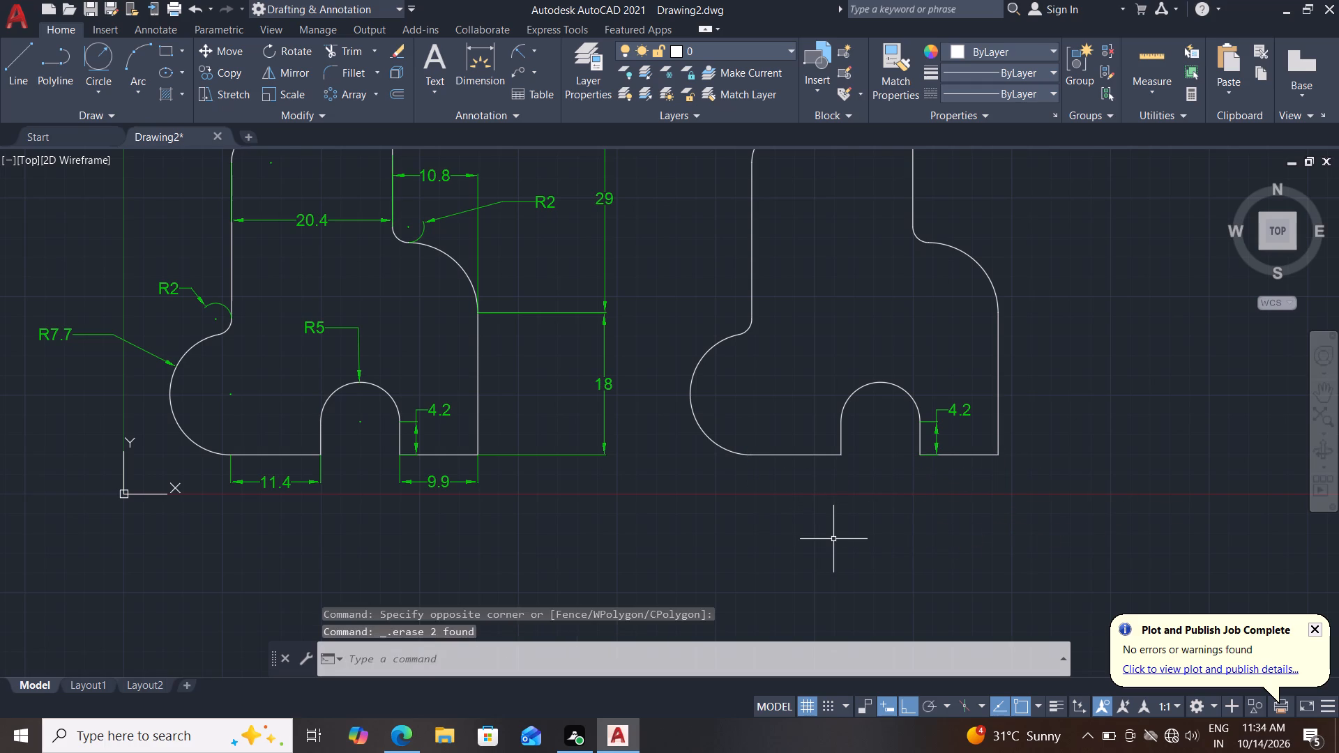
pyautogui.click(966, 393)
pyautogui.click(954, 420)
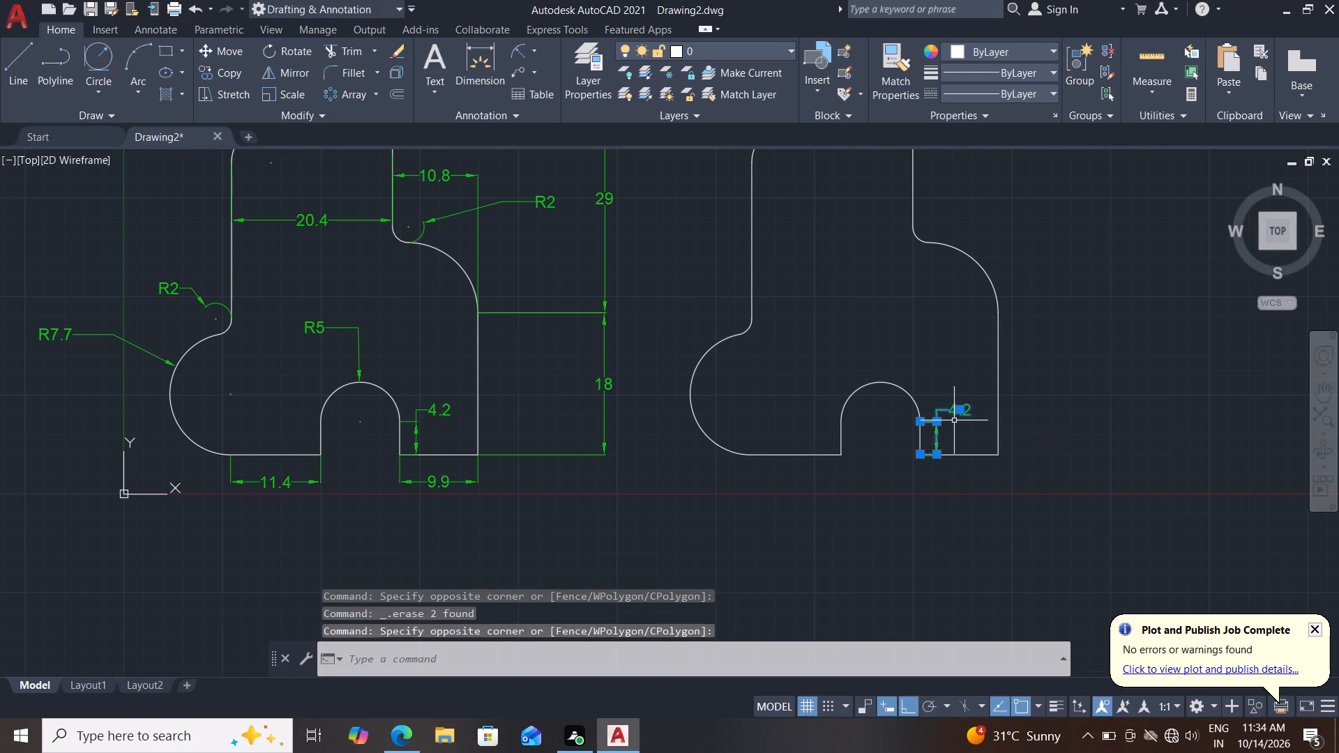
pyautogui.press('Delete')
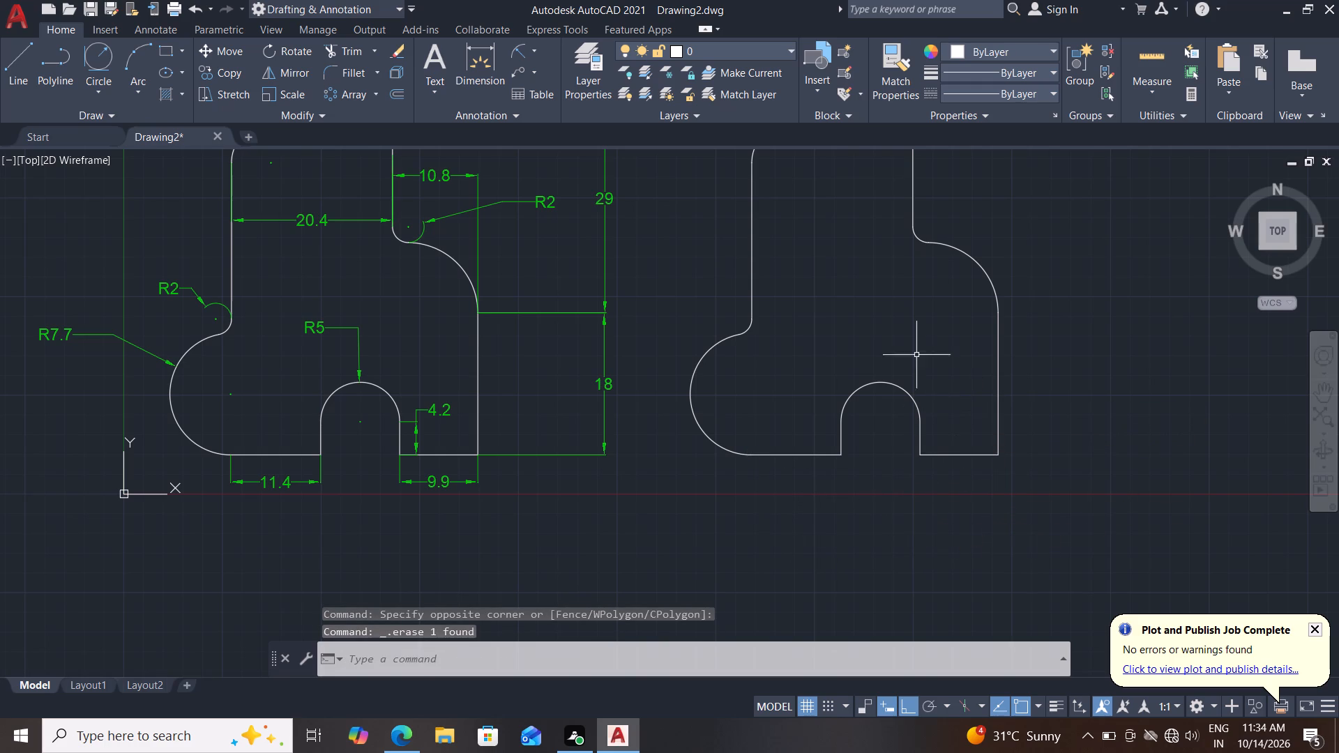
# Save the drawing in Documents as 14-10-01 in AutoCAD 2018 Drawing format.
pyautogui.moveTo(857, 329); pyautogui.dragTo(796, 482, button='middle')
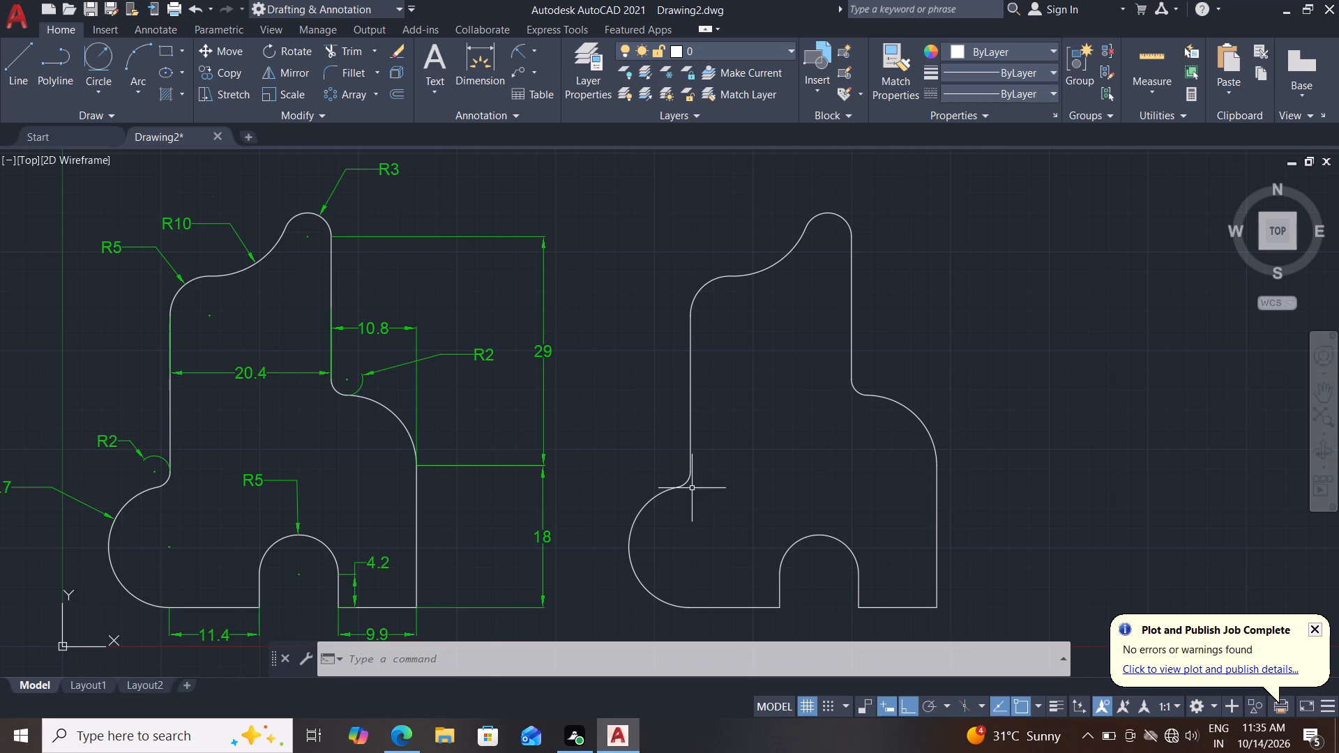
pyautogui.click(18, 1)
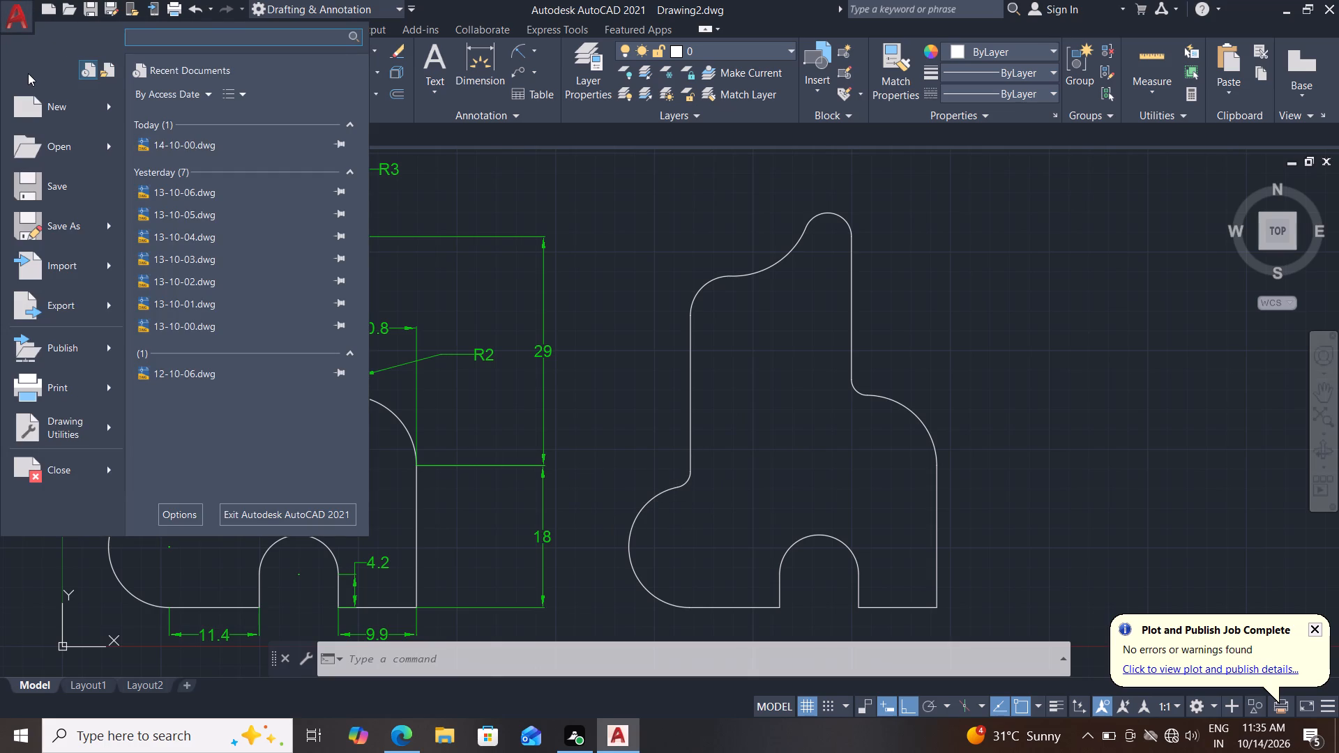
pyautogui.click(65, 231)
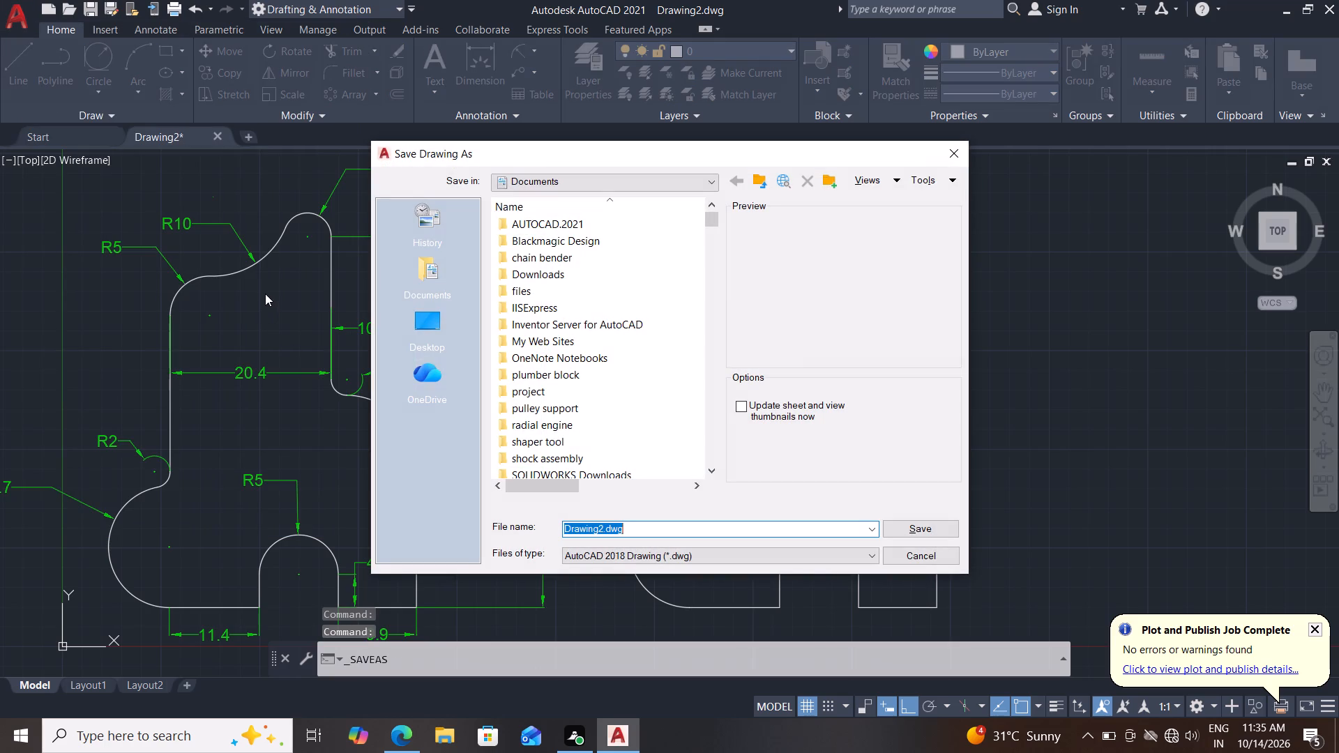
pyautogui.write('14')
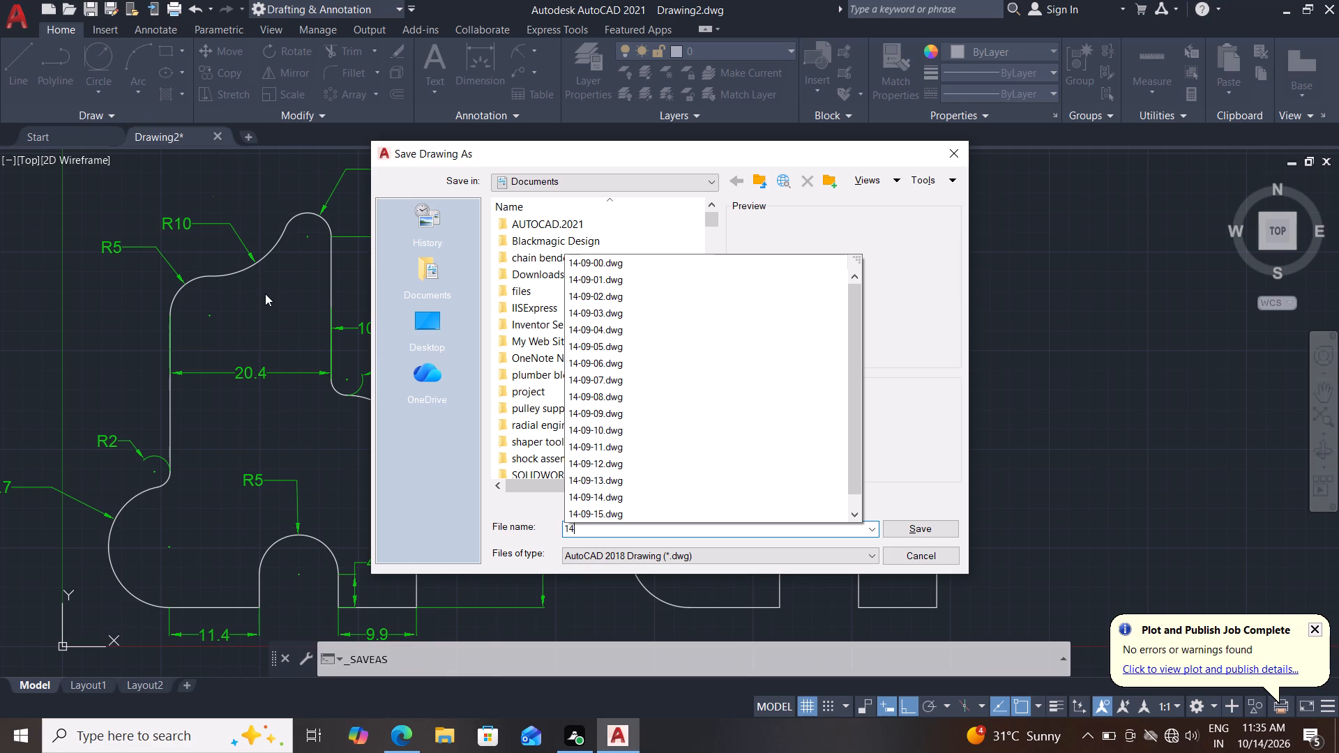
pyautogui.write('-10')
pyautogui.write('-0')
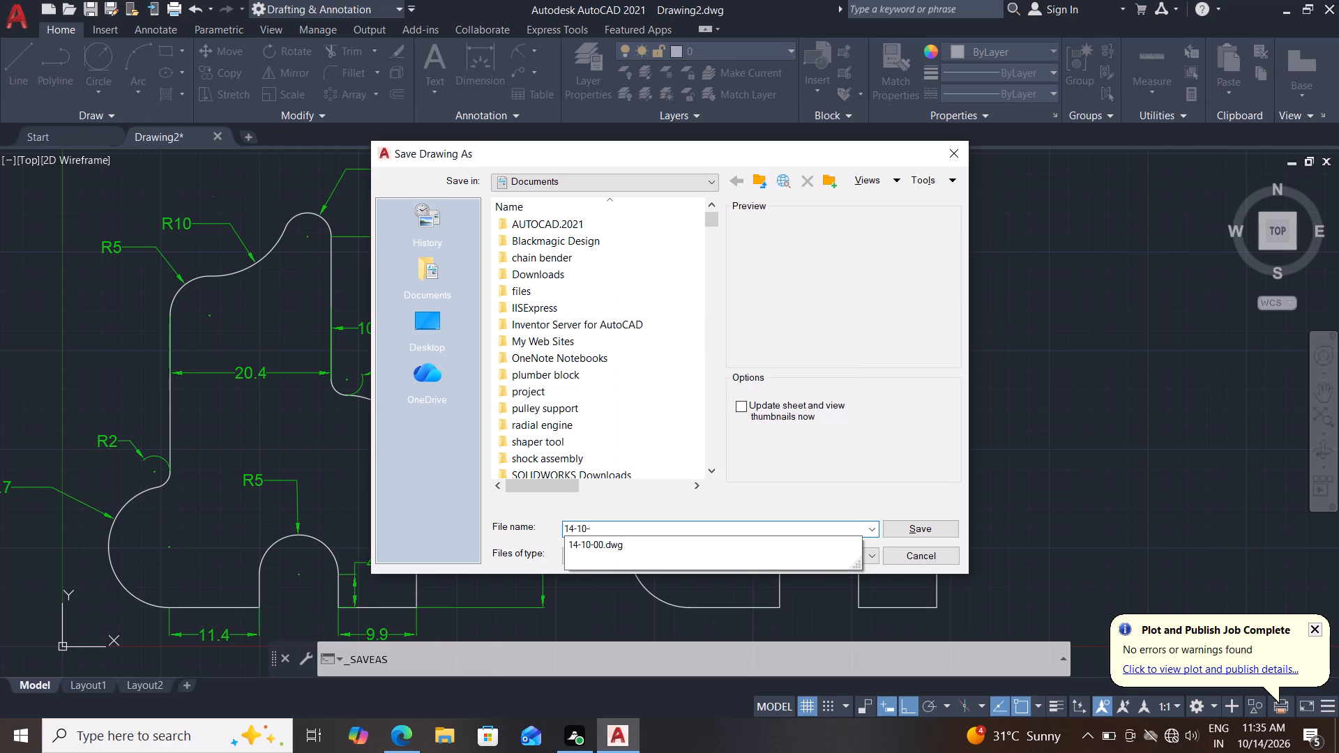
pyautogui.press('1')
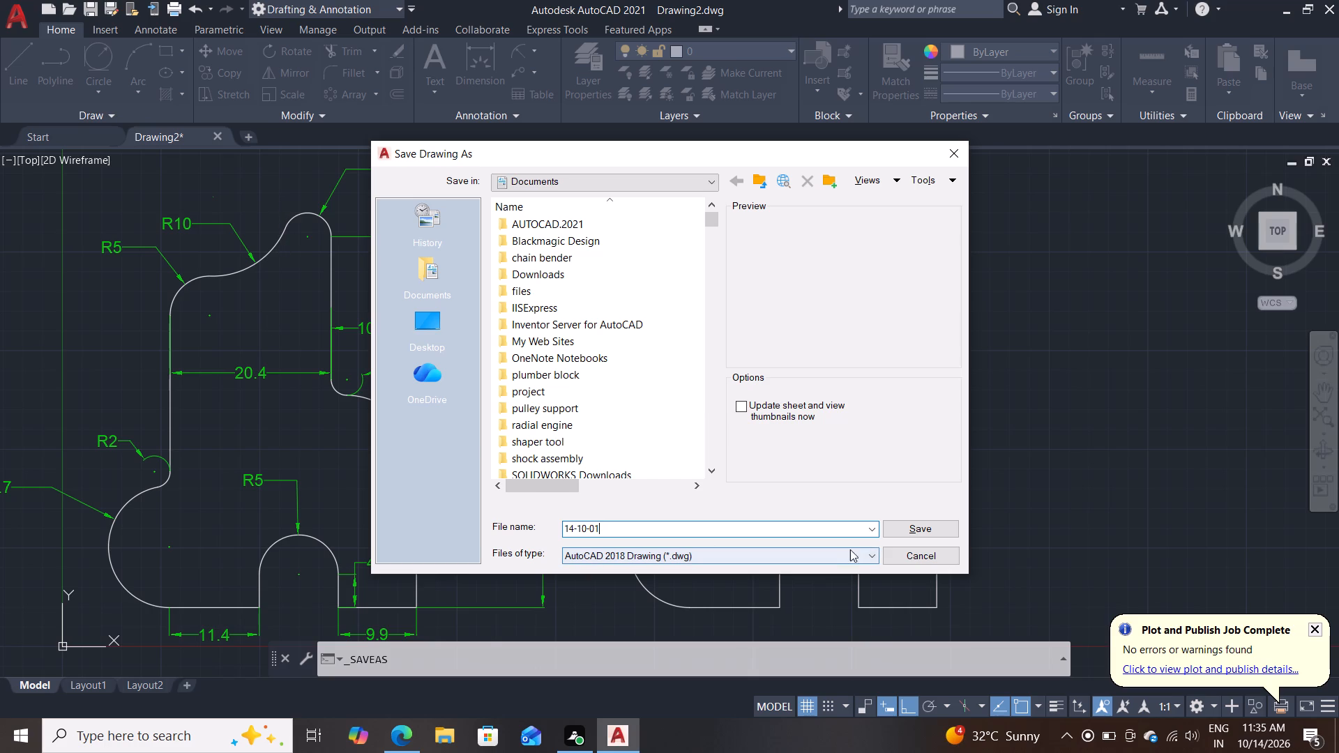
pyautogui.moveTo(908, 530); pyautogui.dragTo(902, 528)
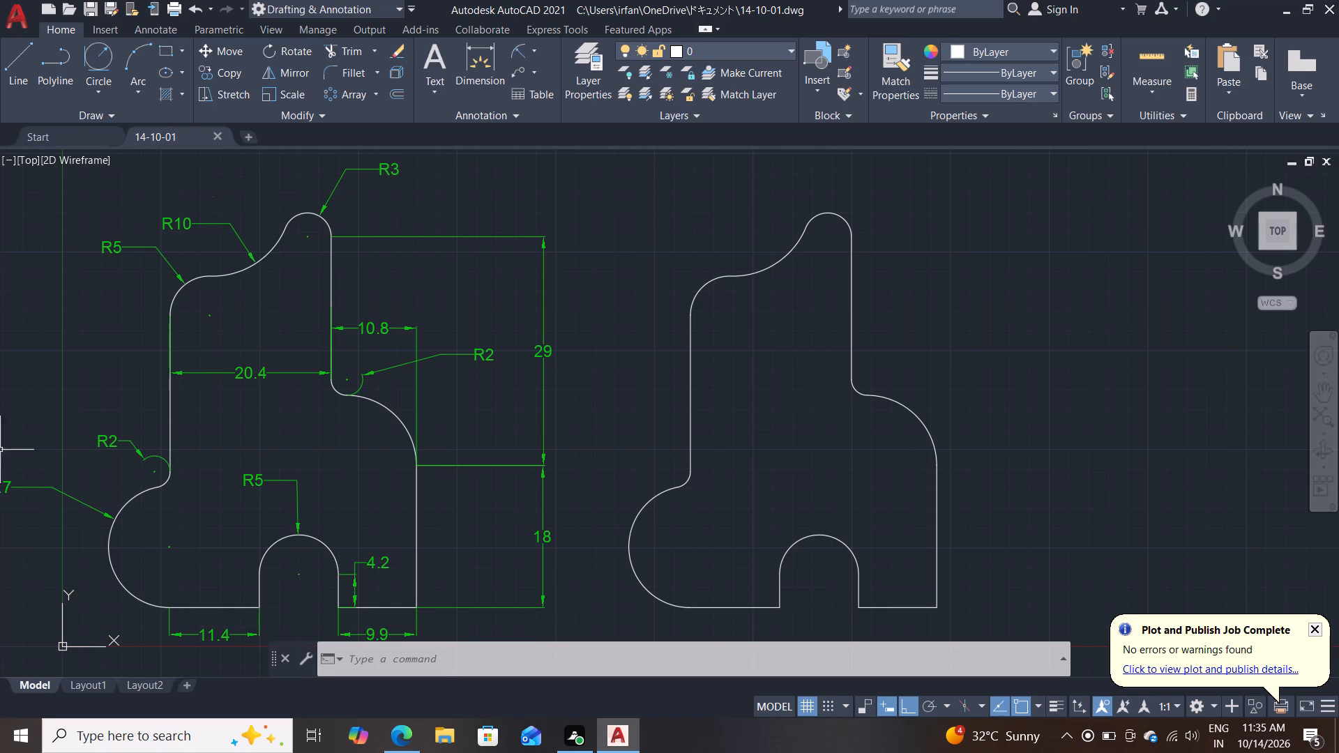
# Export the 14-10-01 drawing to another file format.
pyautogui.click(27, 8)
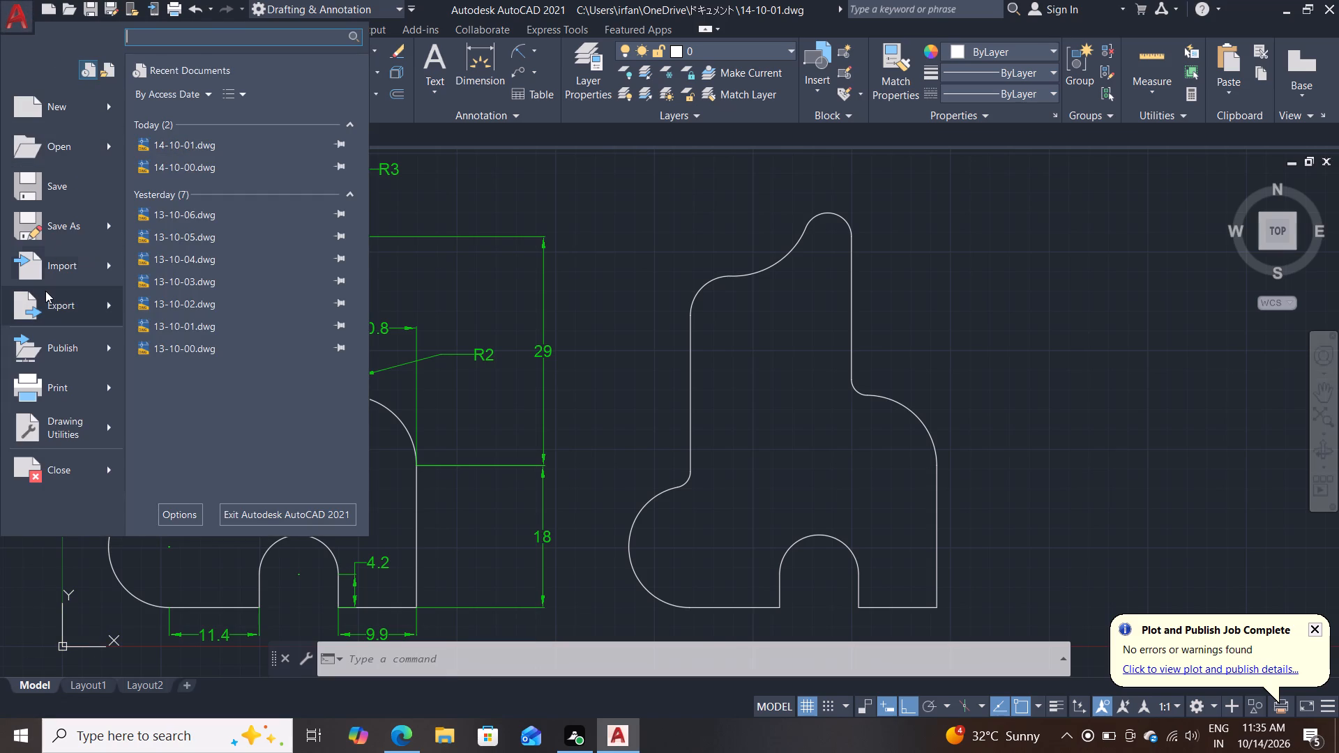
pyautogui.click(44, 303)
pyautogui.click(204, 300)
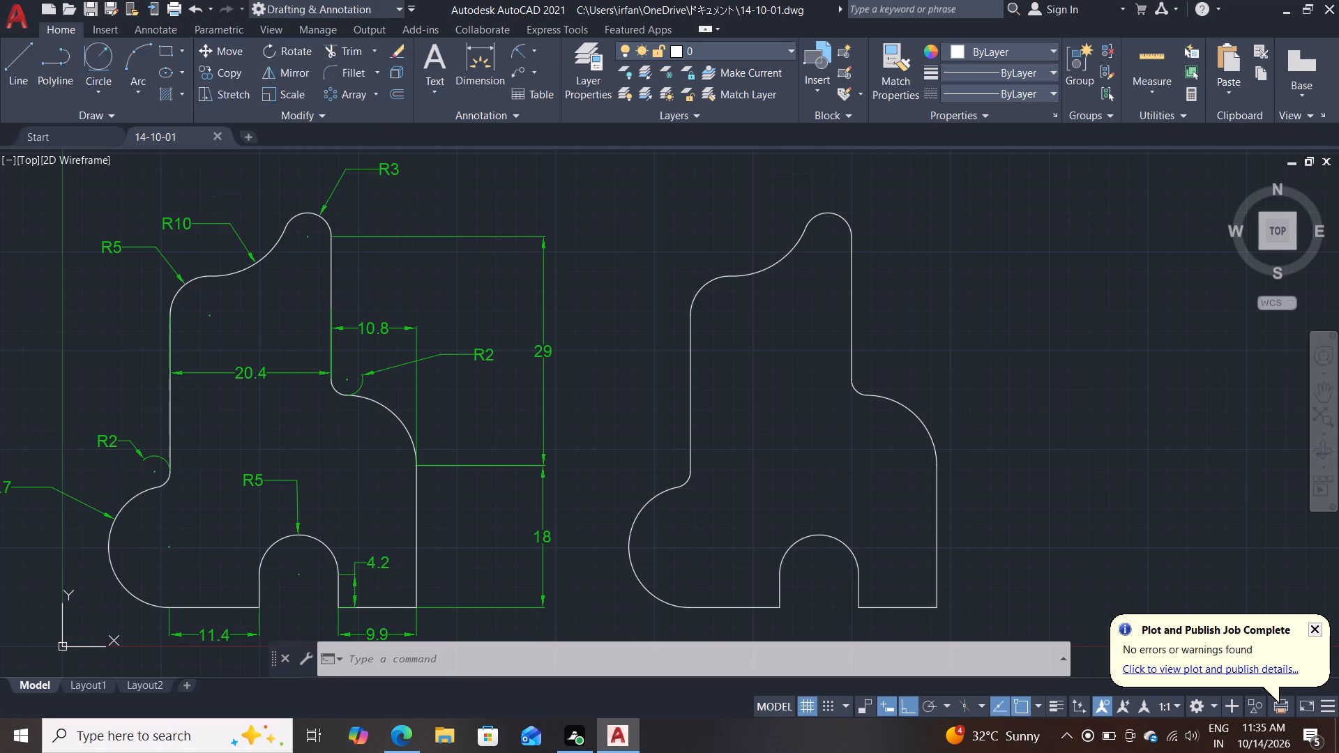
pyautogui.click(950, 545)
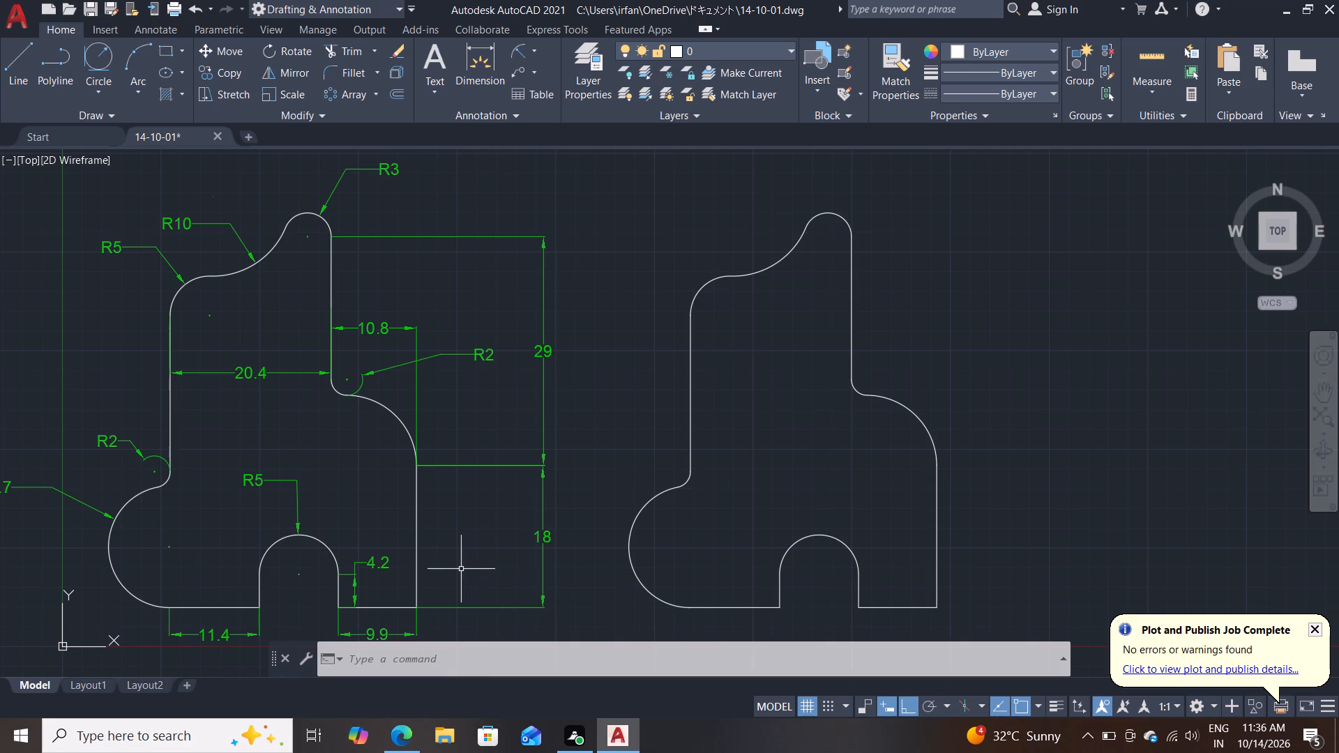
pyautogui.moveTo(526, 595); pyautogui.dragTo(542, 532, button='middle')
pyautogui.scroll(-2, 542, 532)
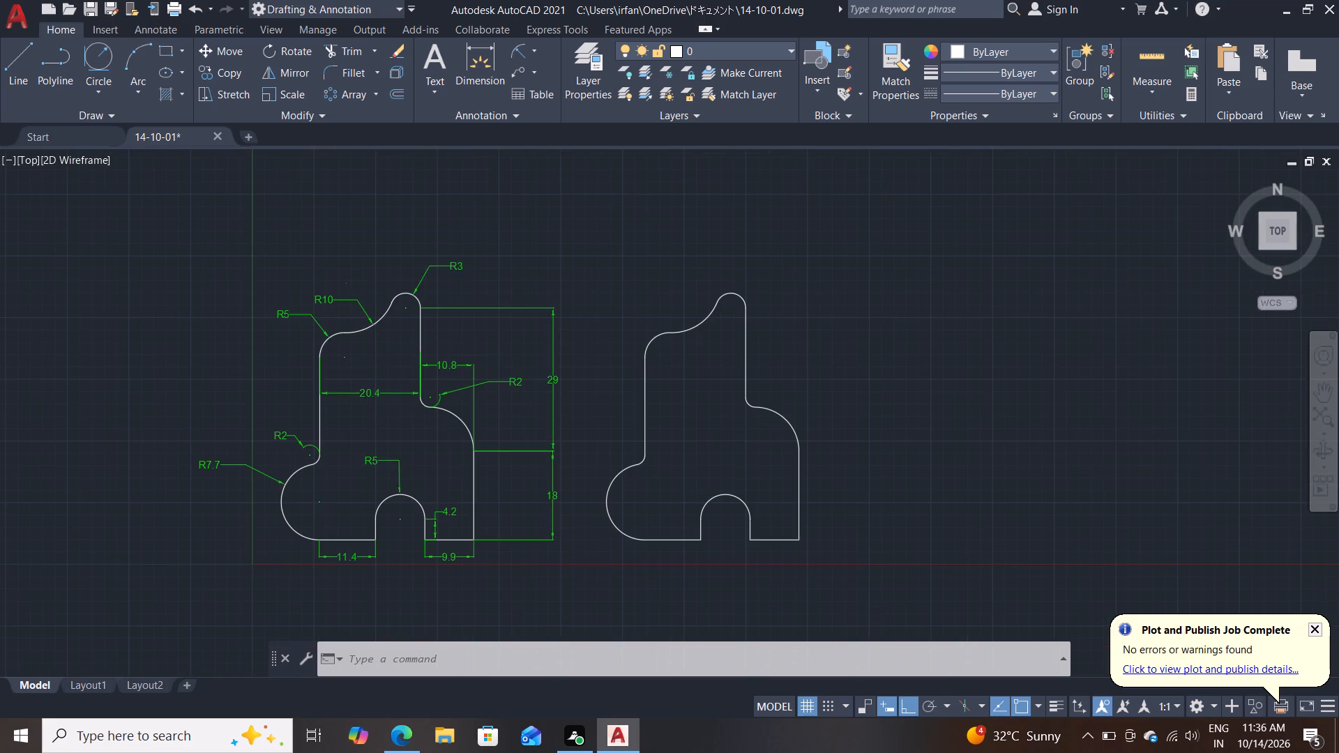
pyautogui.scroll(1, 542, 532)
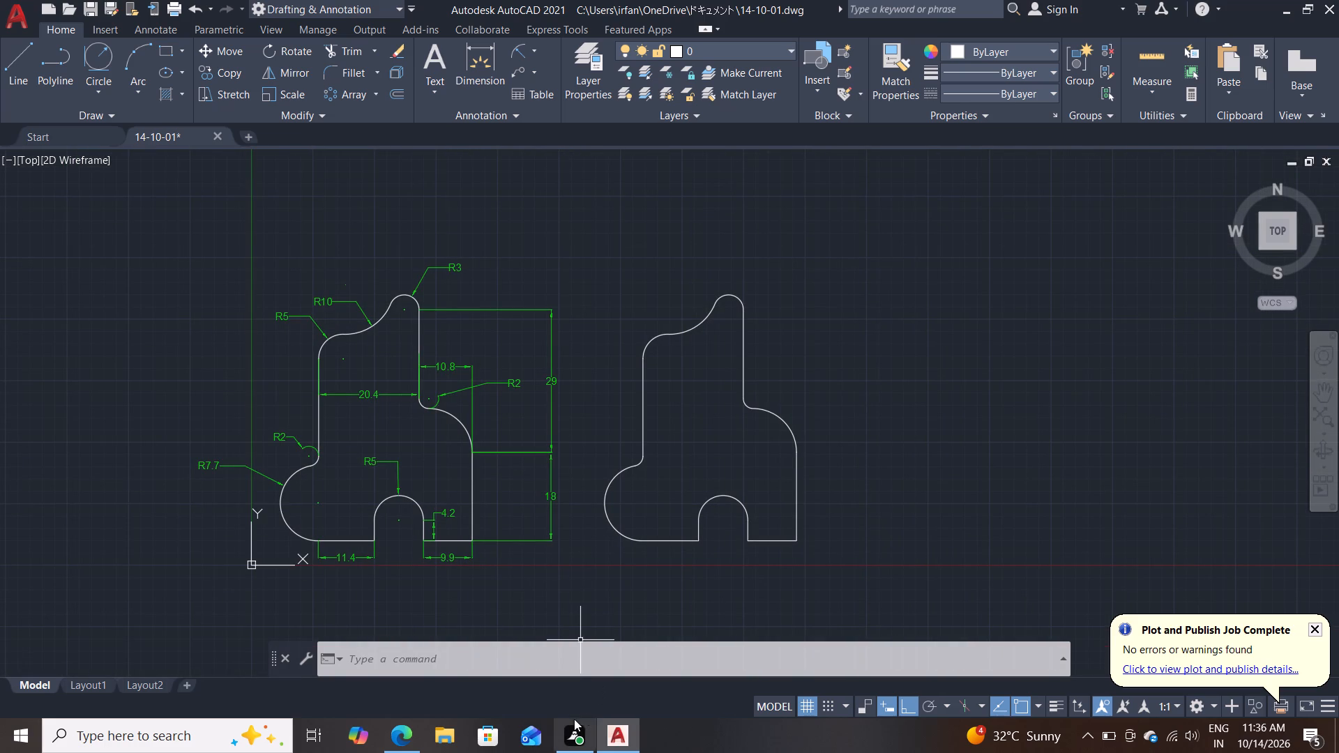